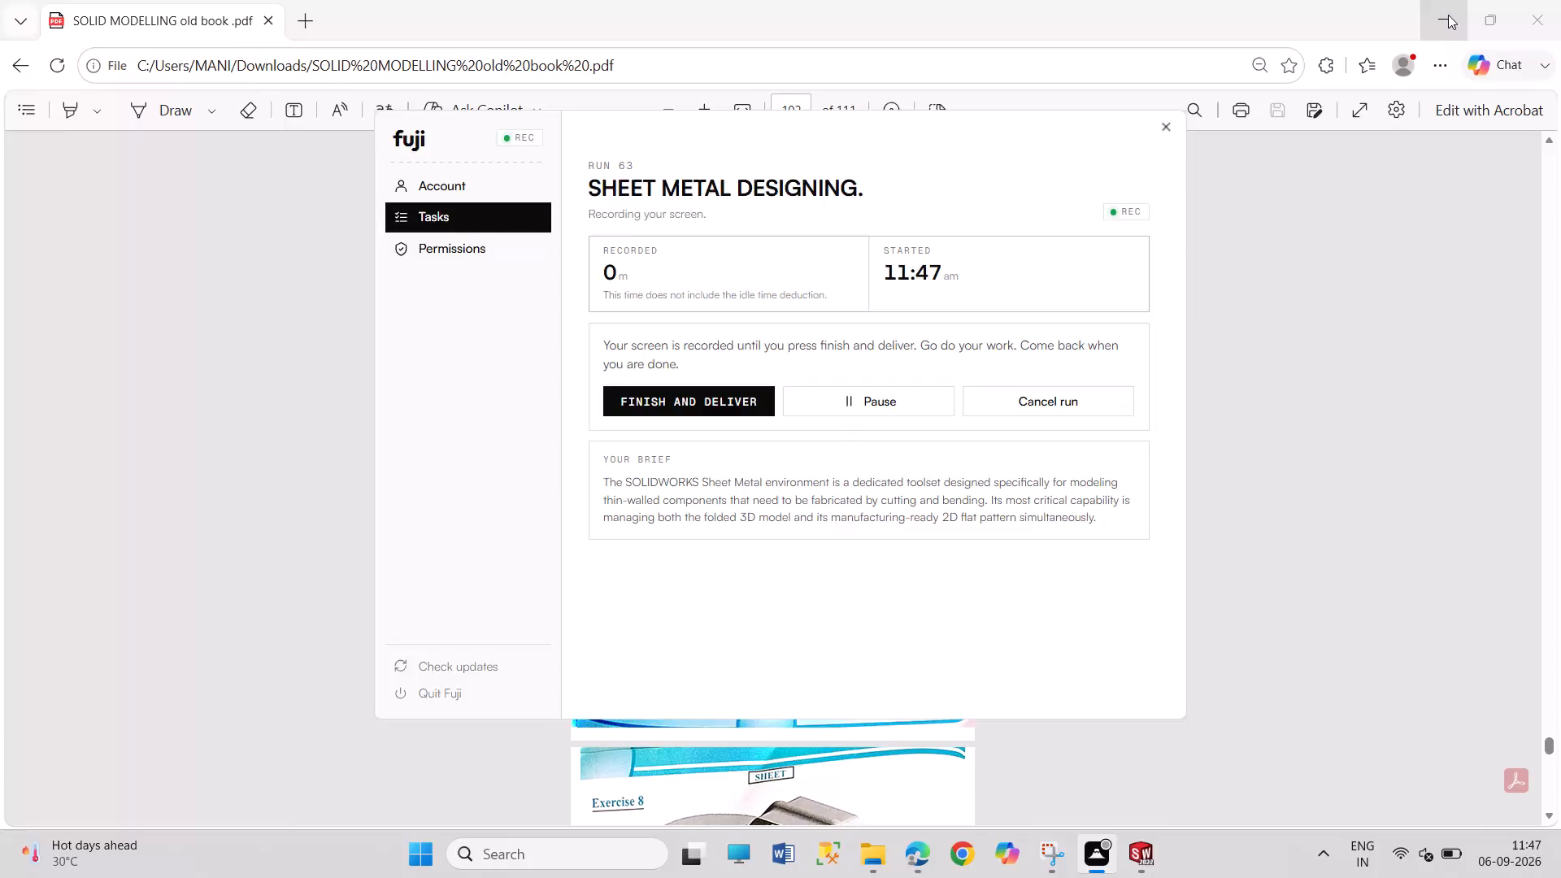
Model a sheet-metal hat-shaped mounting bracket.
Minimize the PDF book, switch to SOLIDWORKS, and close the Snipping Tool window.
{"action": "left_click", "coordinate": [1448, 15]}
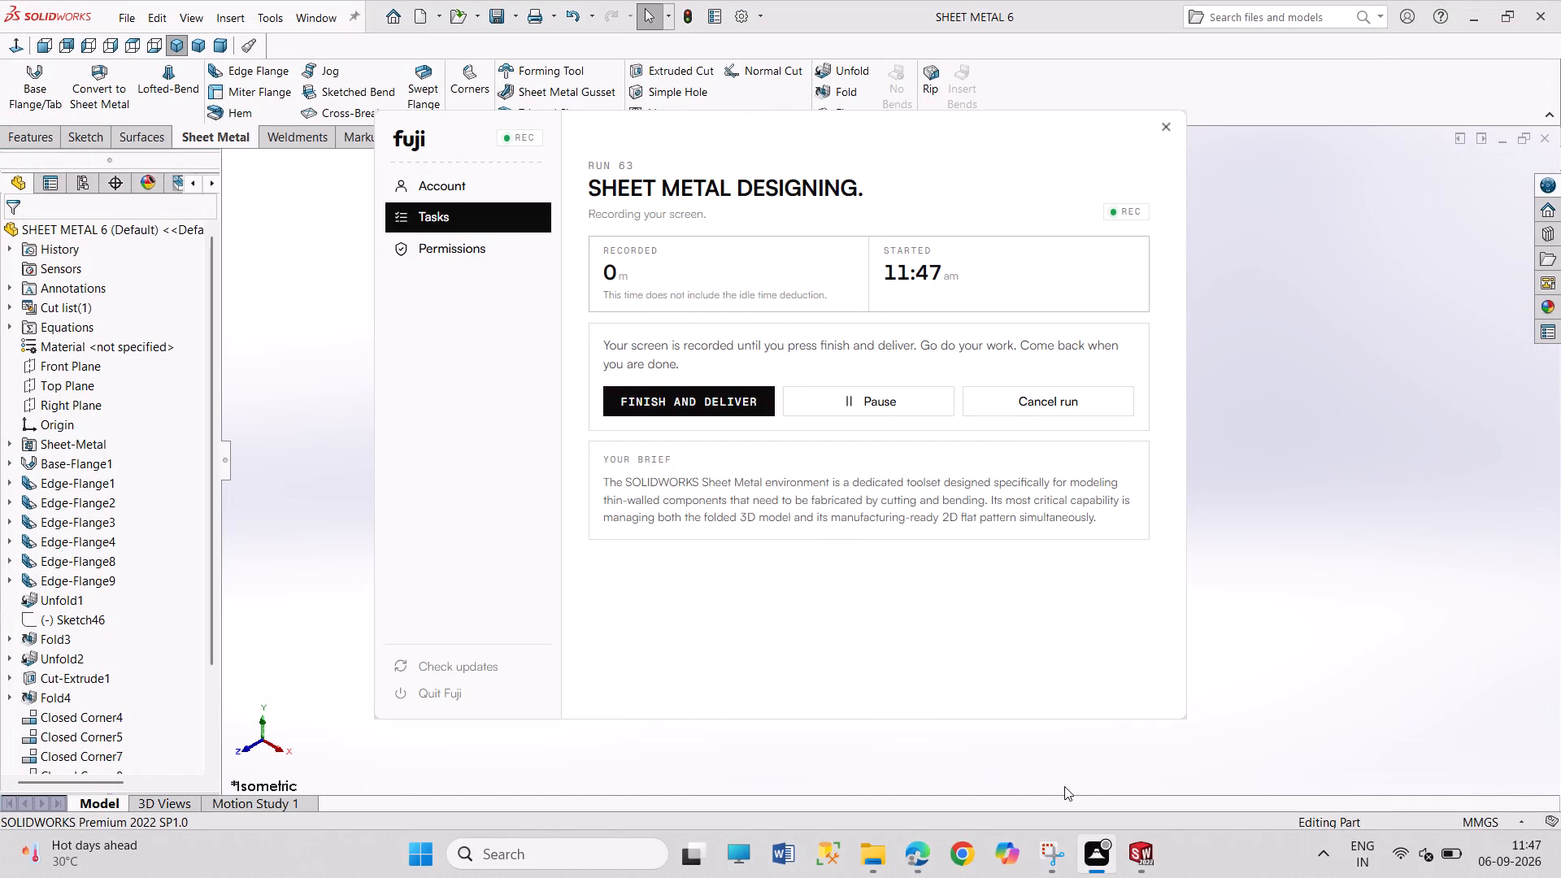
{"action": "left_click", "coordinate": [1138, 854]}
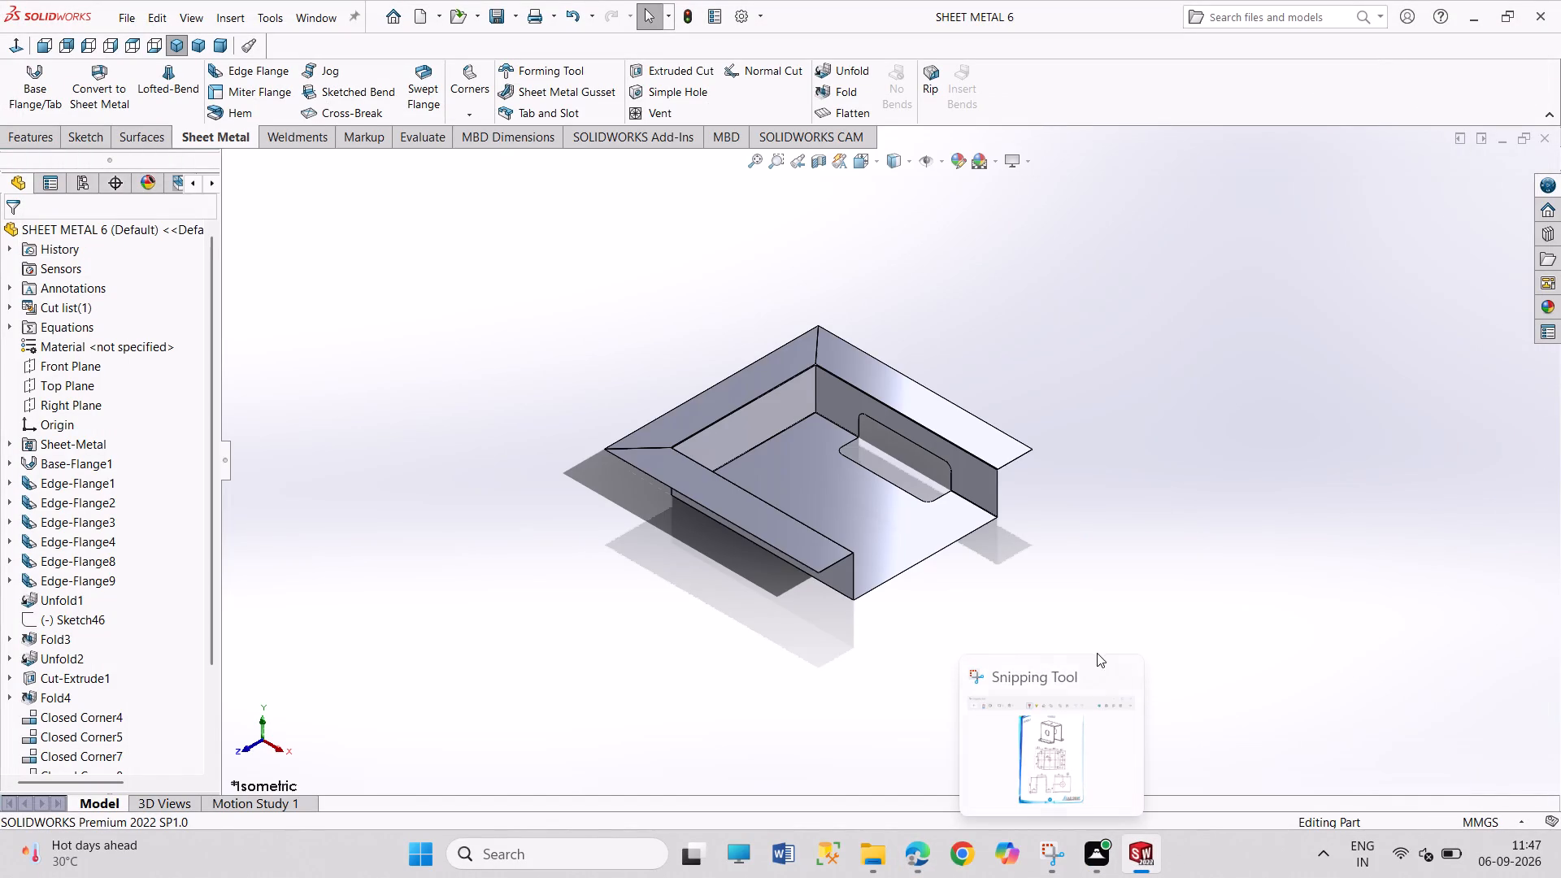
{"action": "left_click", "coordinate": [1117, 672]}
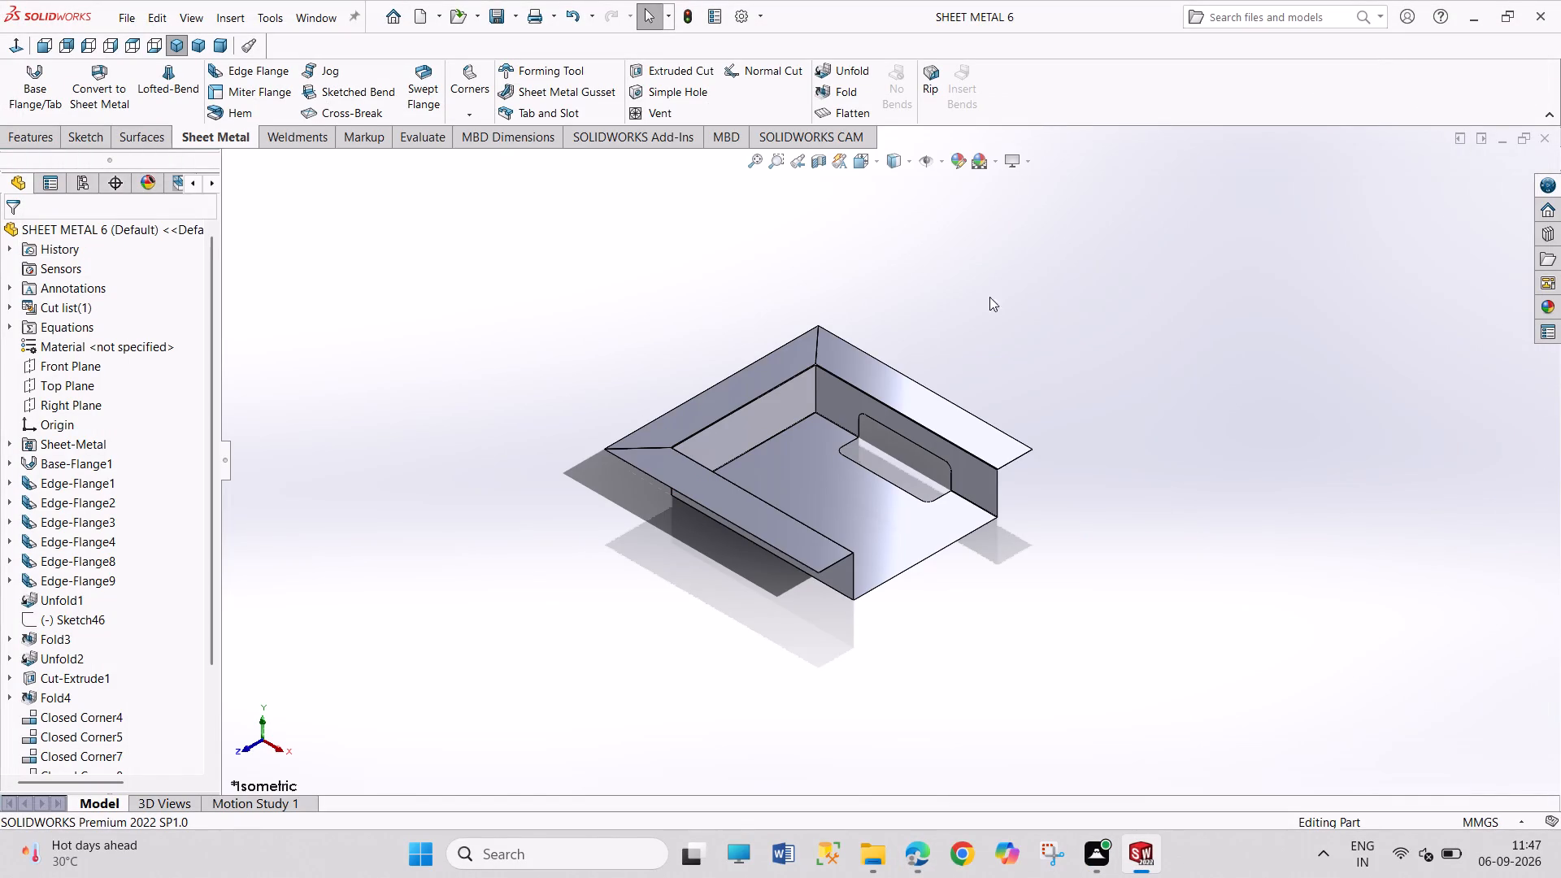
Close the SHEET METAL 6 part document.
{"action": "left_click", "coordinate": [1551, 134]}
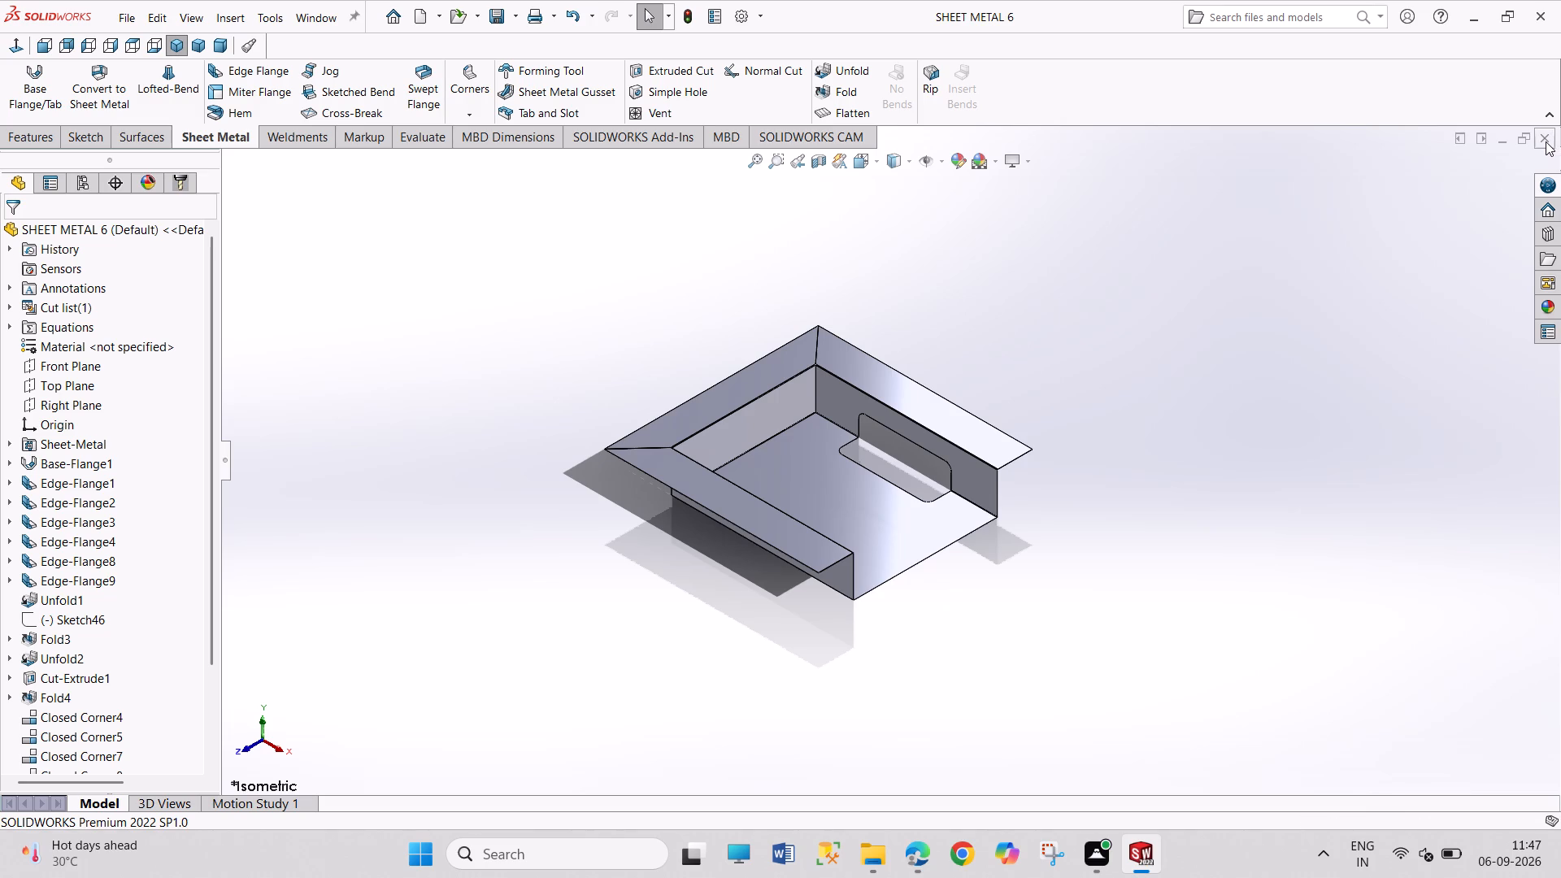
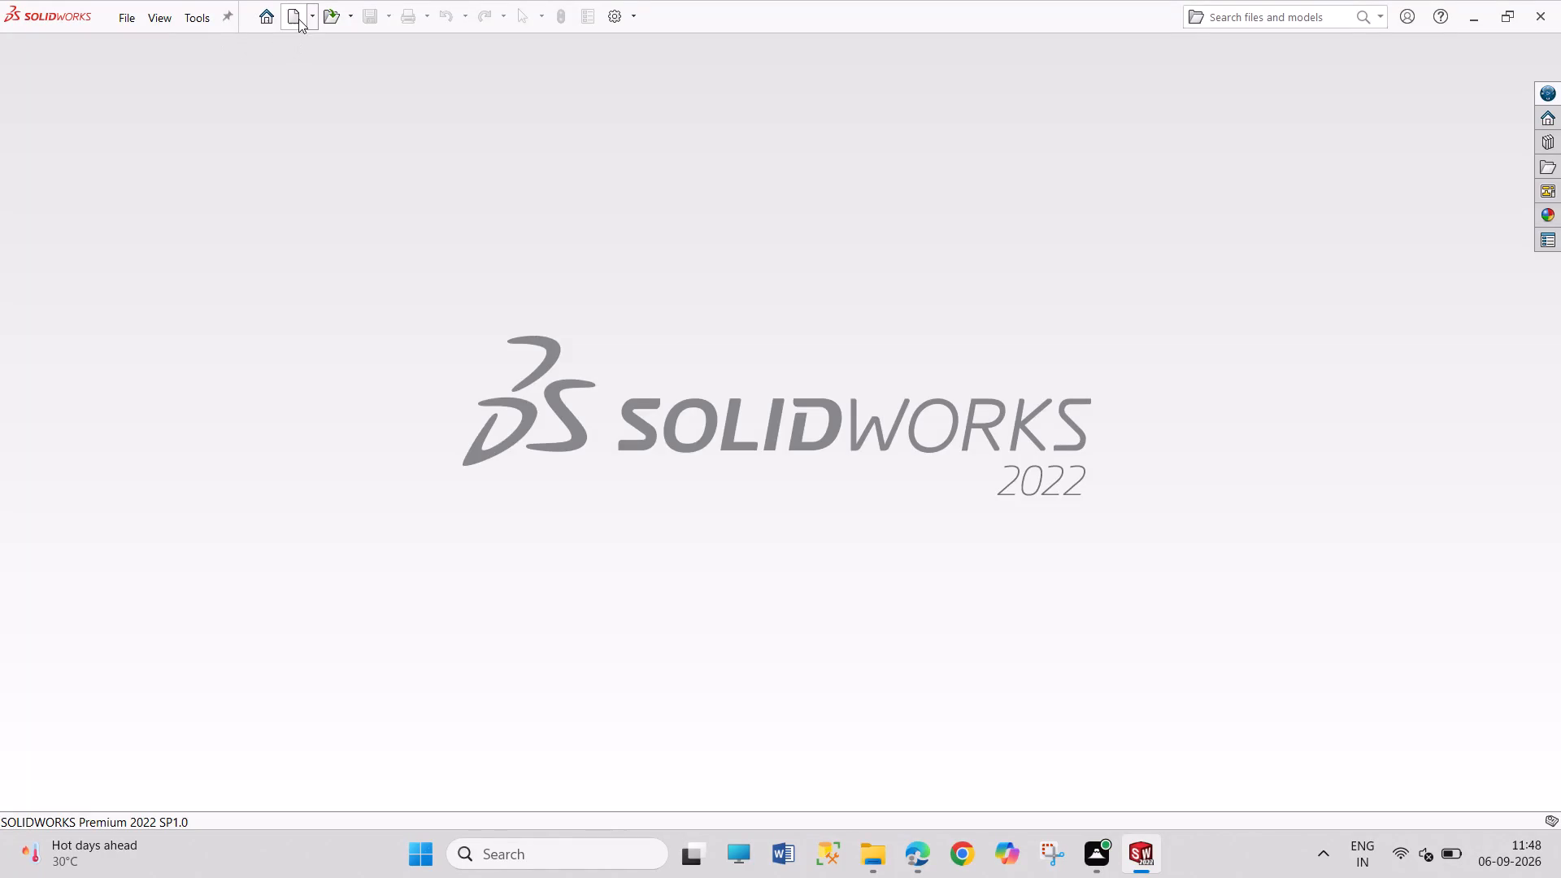
Create a new part document.
{"action": "left_click", "coordinate": [298, 14]}
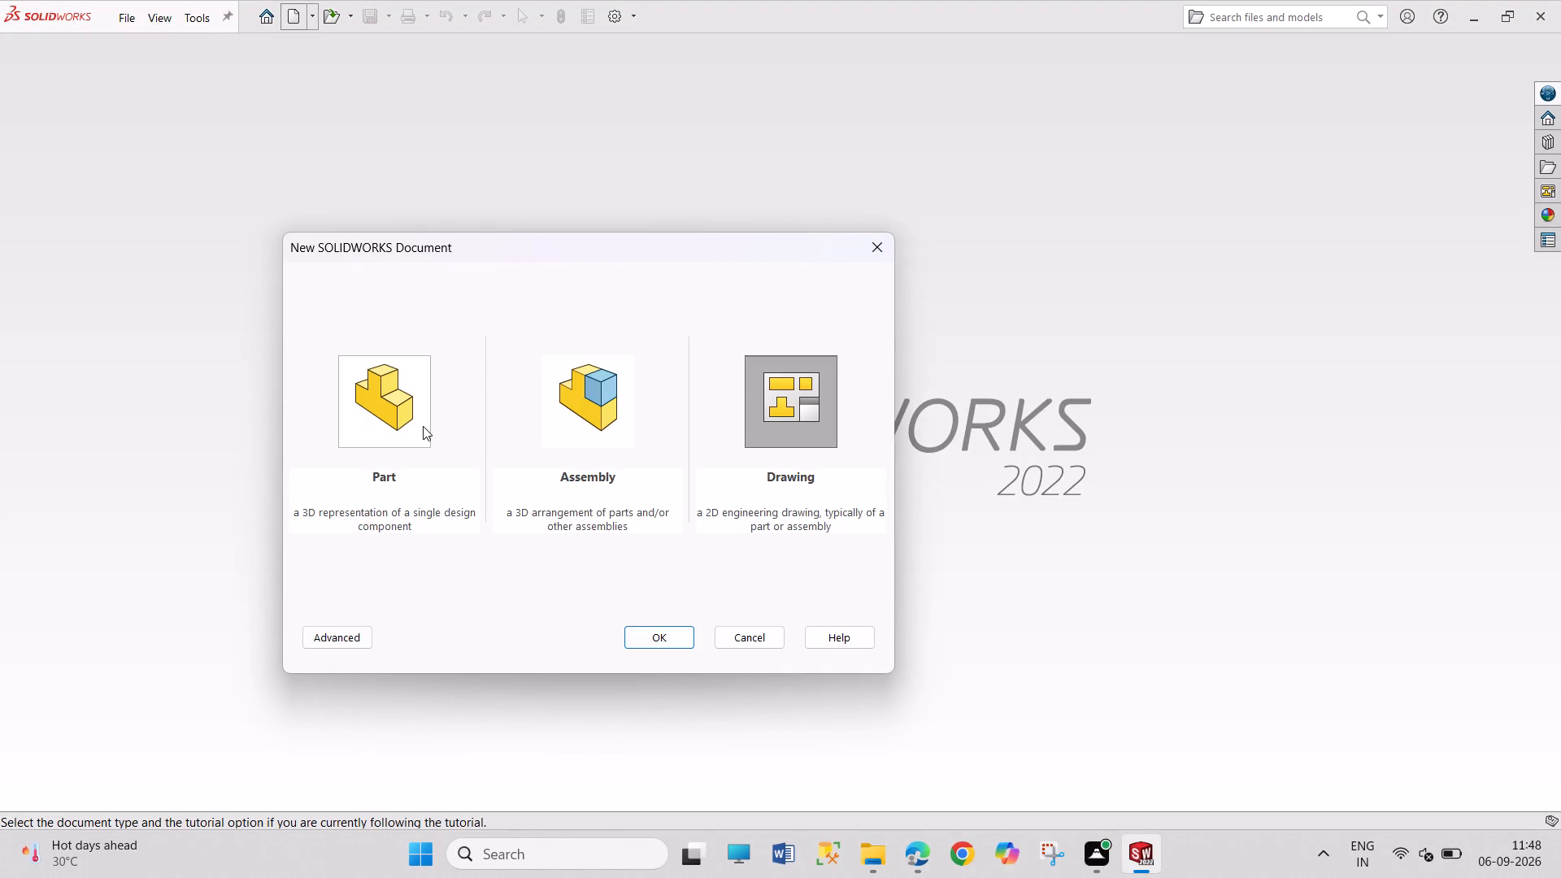
{"action": "left_click", "coordinate": [420, 427]}
{"action": "left_click", "coordinate": [667, 640]}
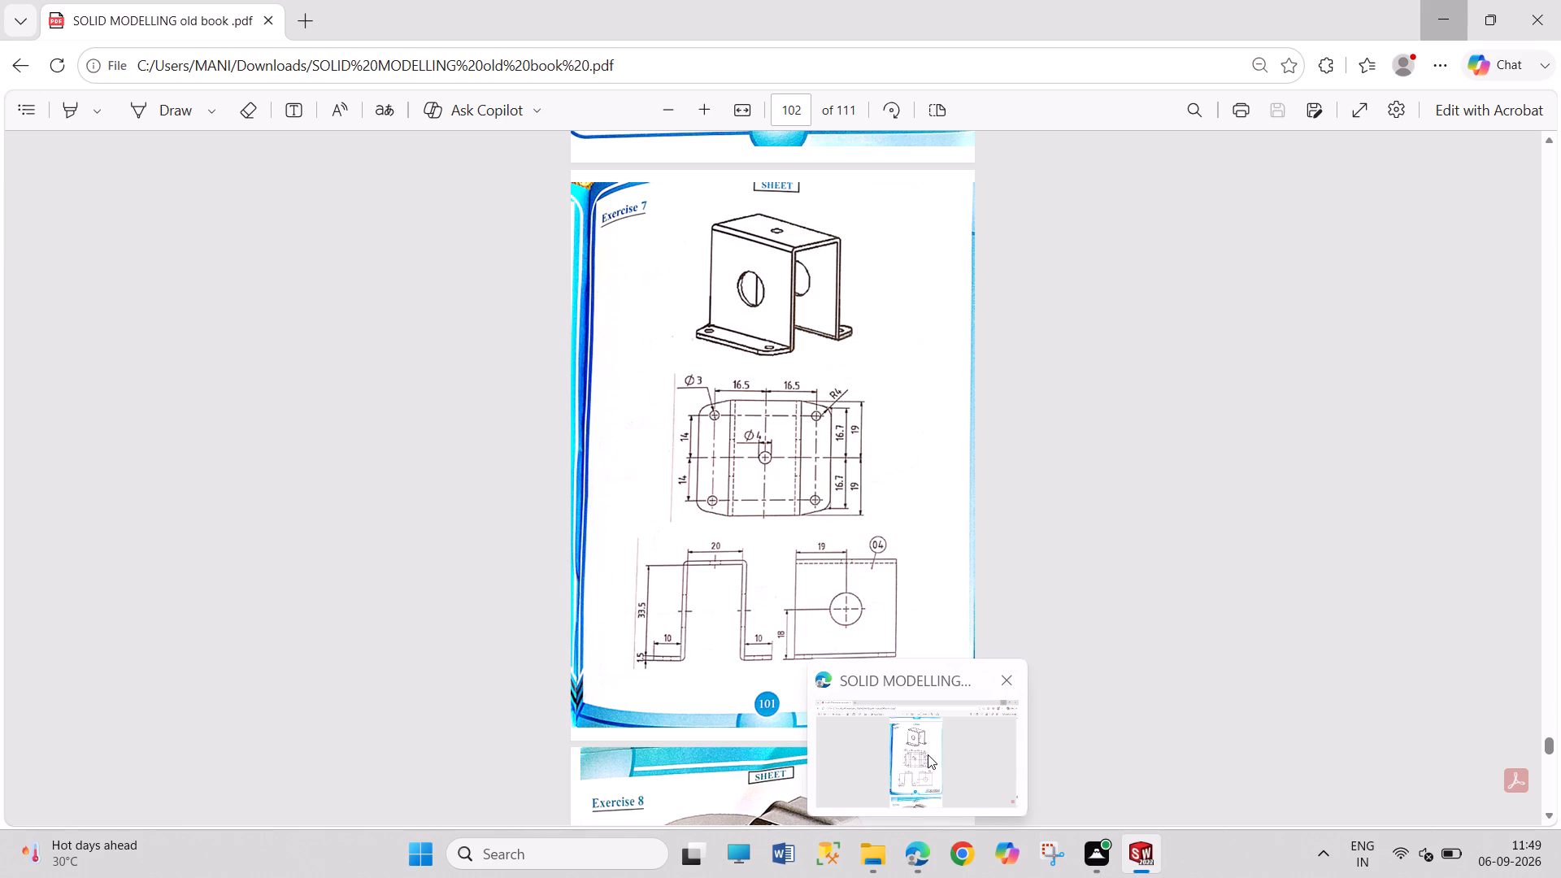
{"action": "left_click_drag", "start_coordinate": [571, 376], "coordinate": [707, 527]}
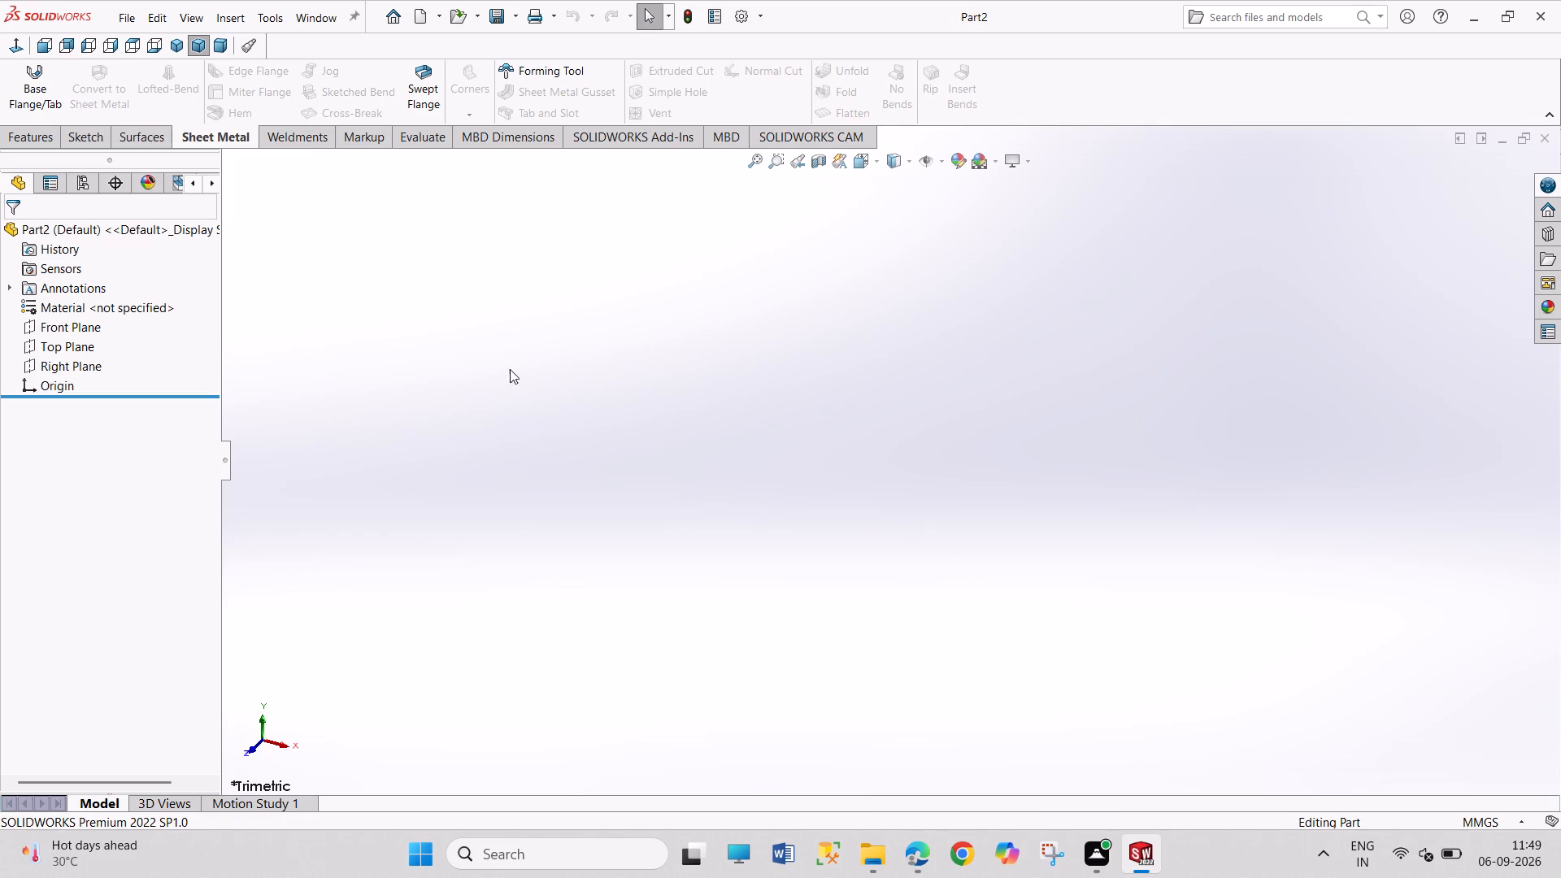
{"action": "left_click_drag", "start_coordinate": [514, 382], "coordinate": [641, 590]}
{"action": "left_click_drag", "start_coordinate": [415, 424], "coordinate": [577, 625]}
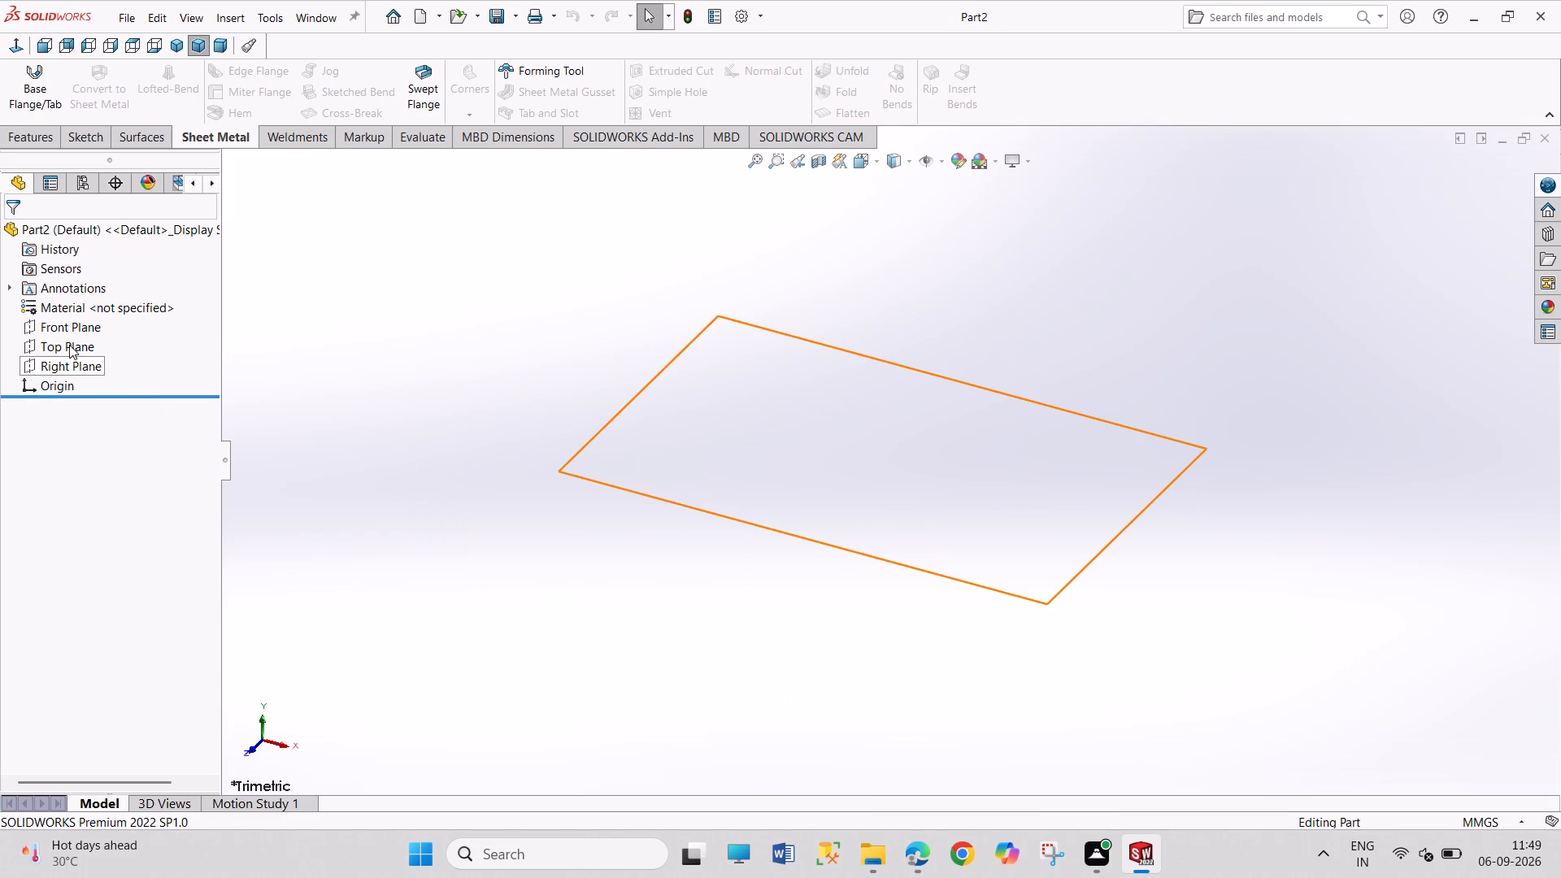
Start a sketch on the Top Plane and draw a center rectangle about 40 mm wide from the origin.
{"action": "left_click", "coordinate": [69, 345]}
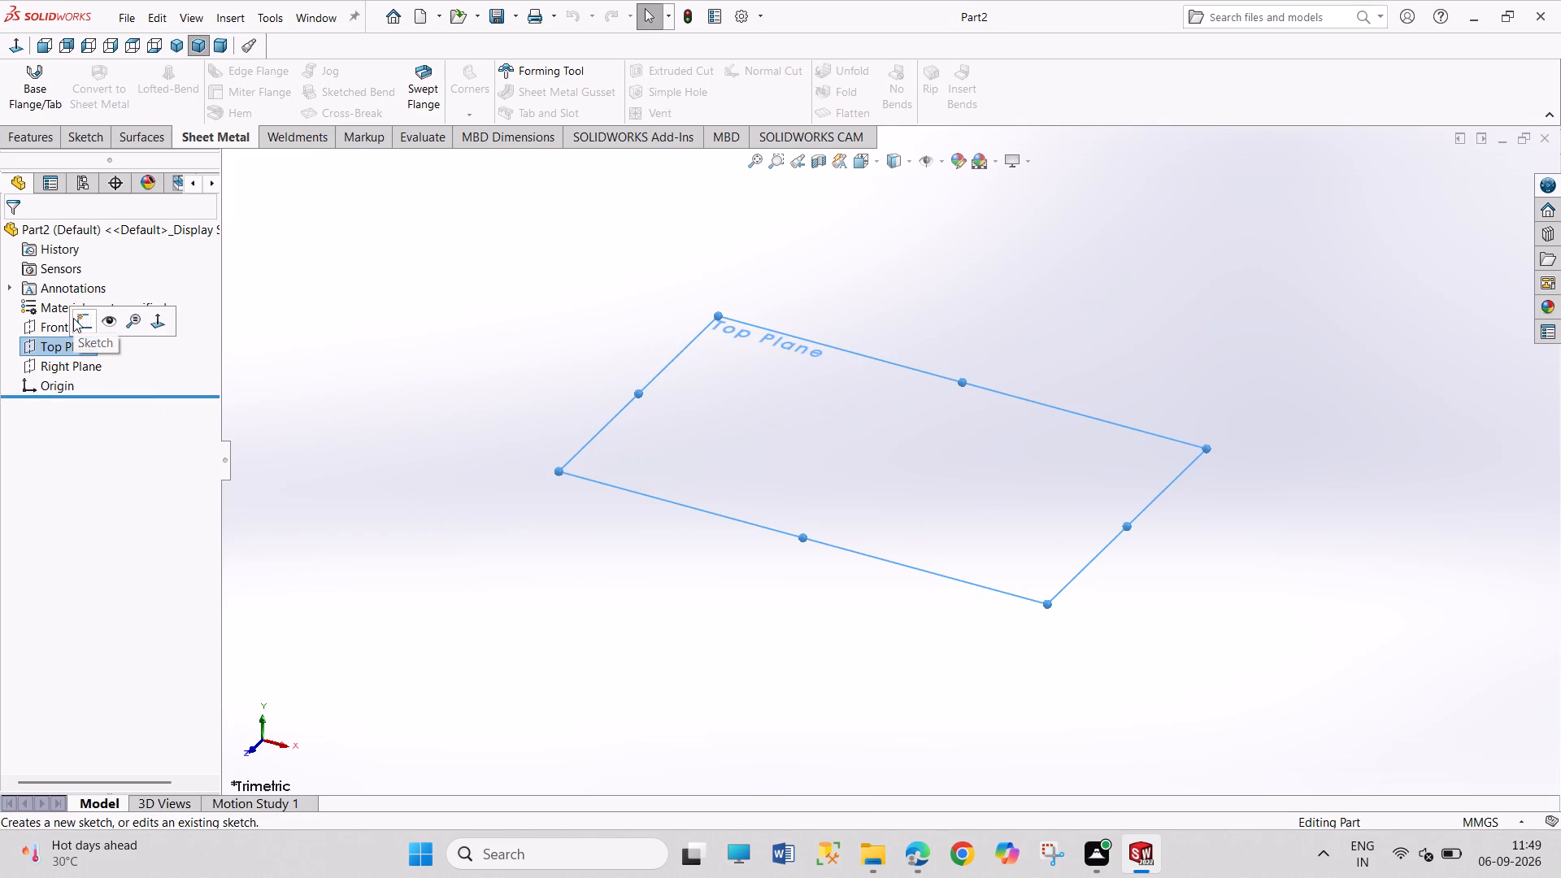
{"action": "left_click", "coordinate": [75, 318]}
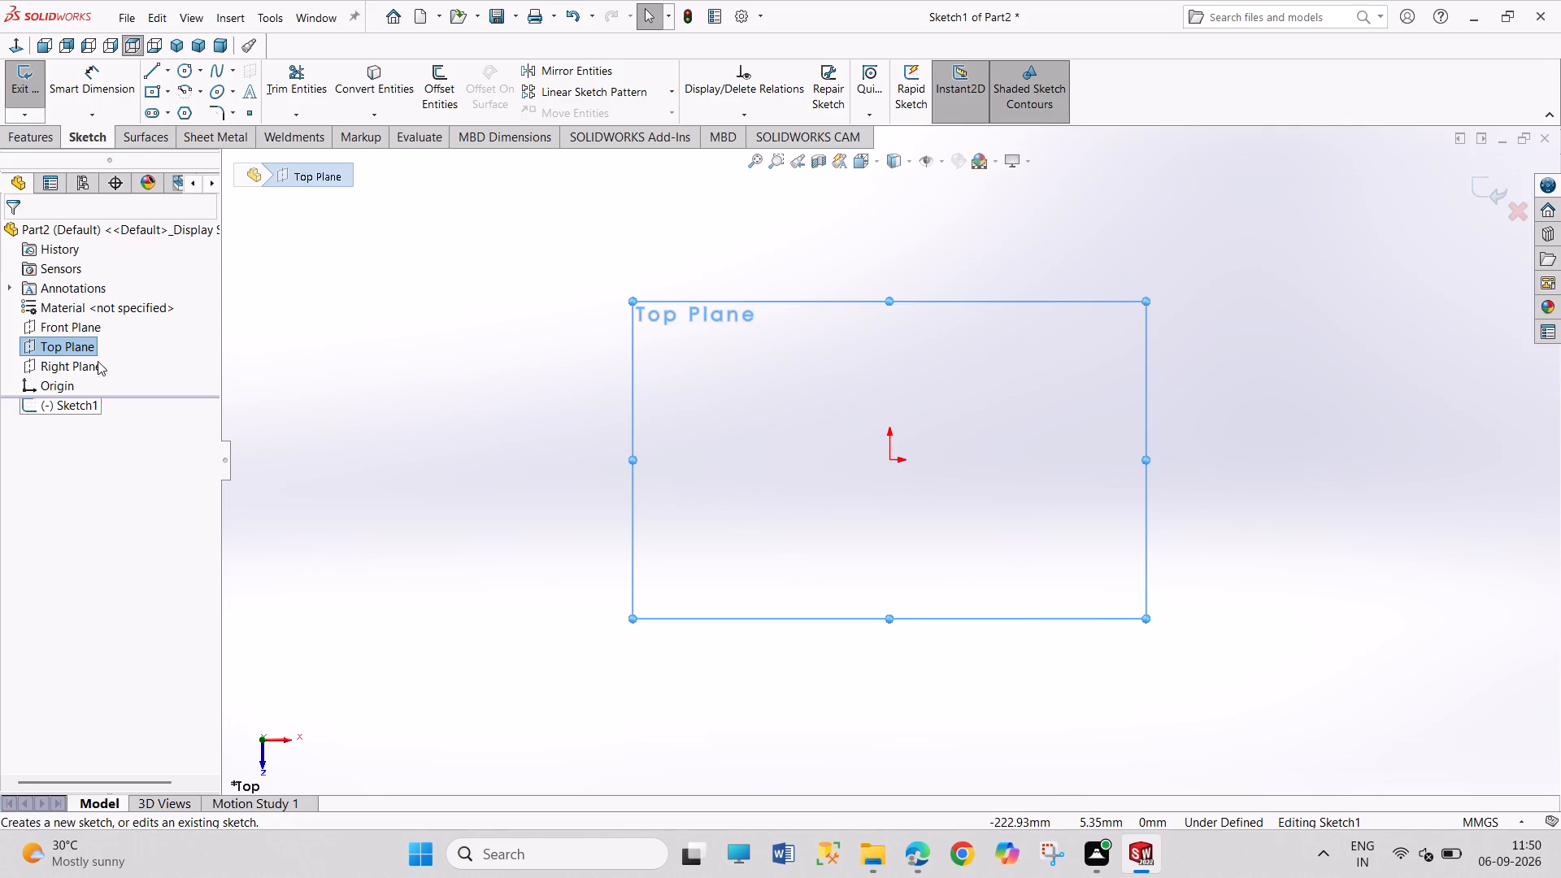
{"action": "left_click", "coordinate": [152, 89]}
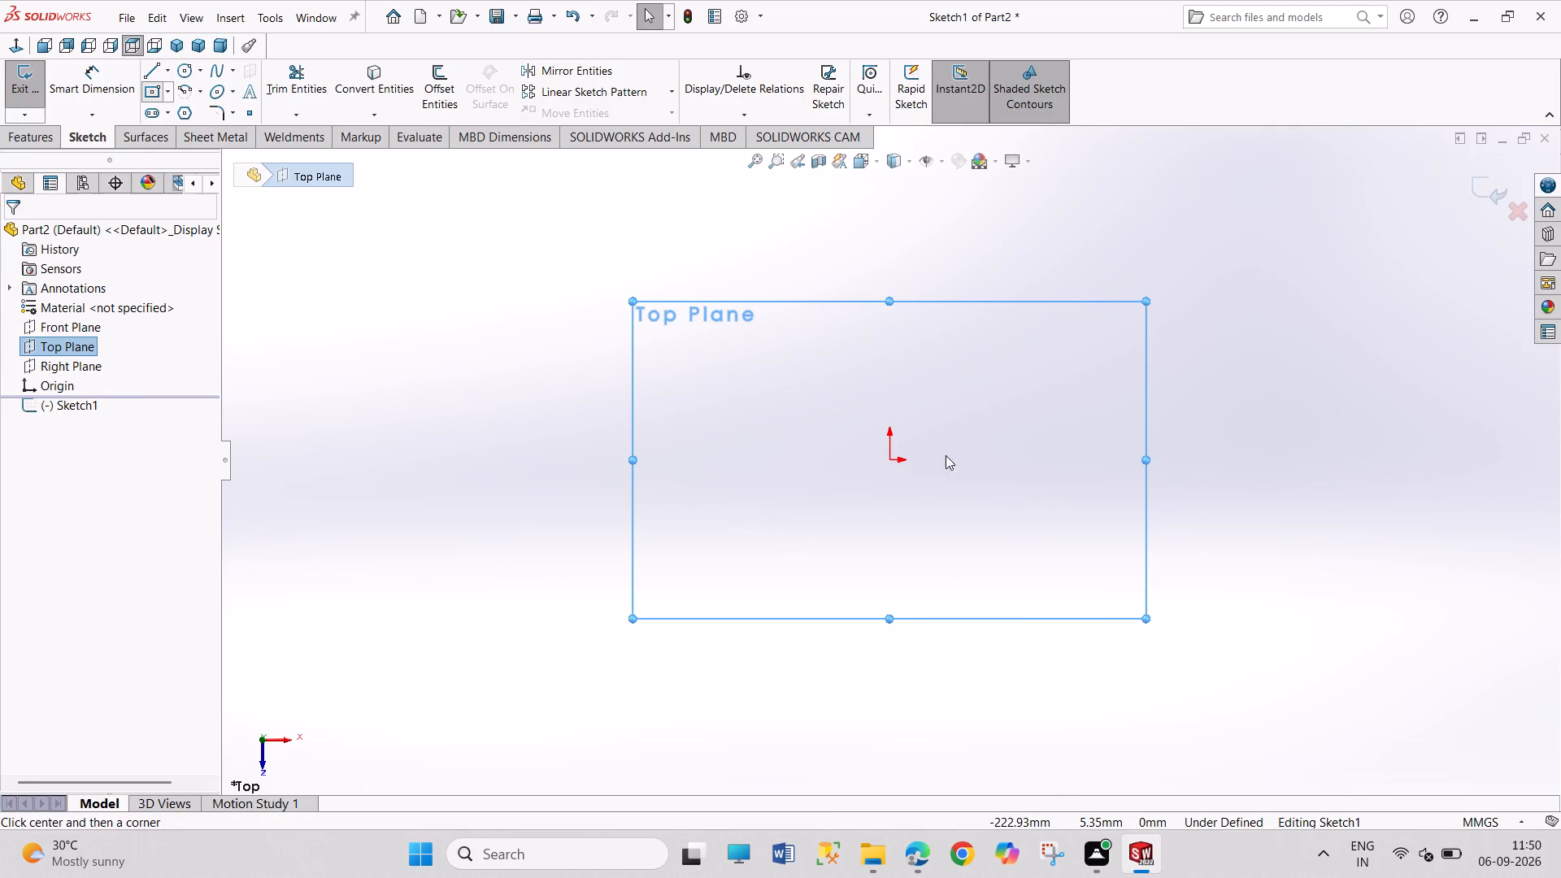
{"action": "left_click", "coordinate": [889, 460]}
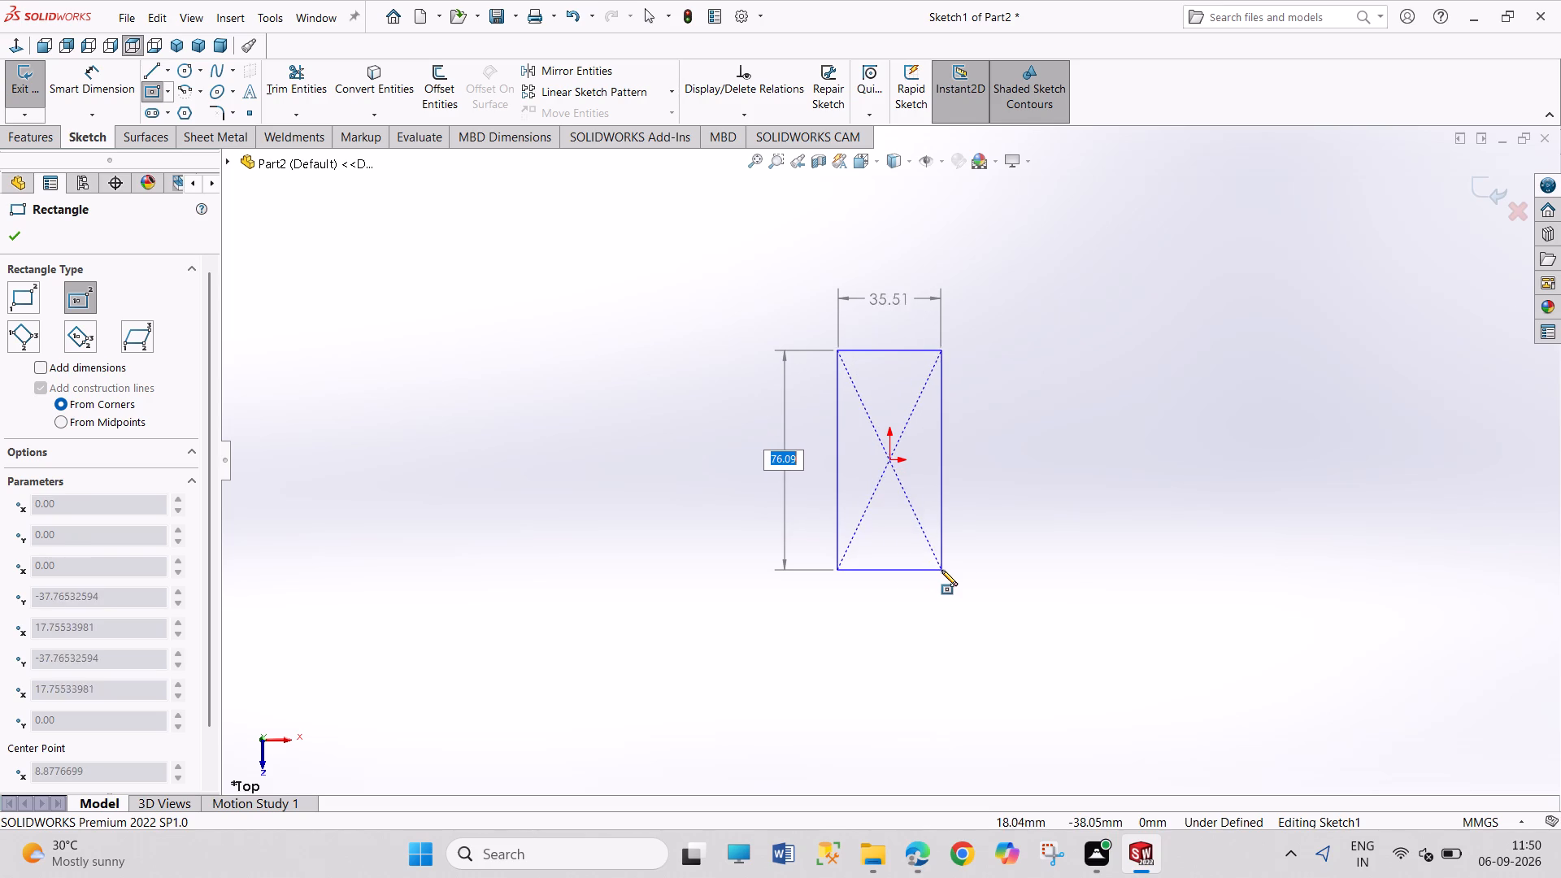
{"action": "left_click", "coordinate": [947, 566]}
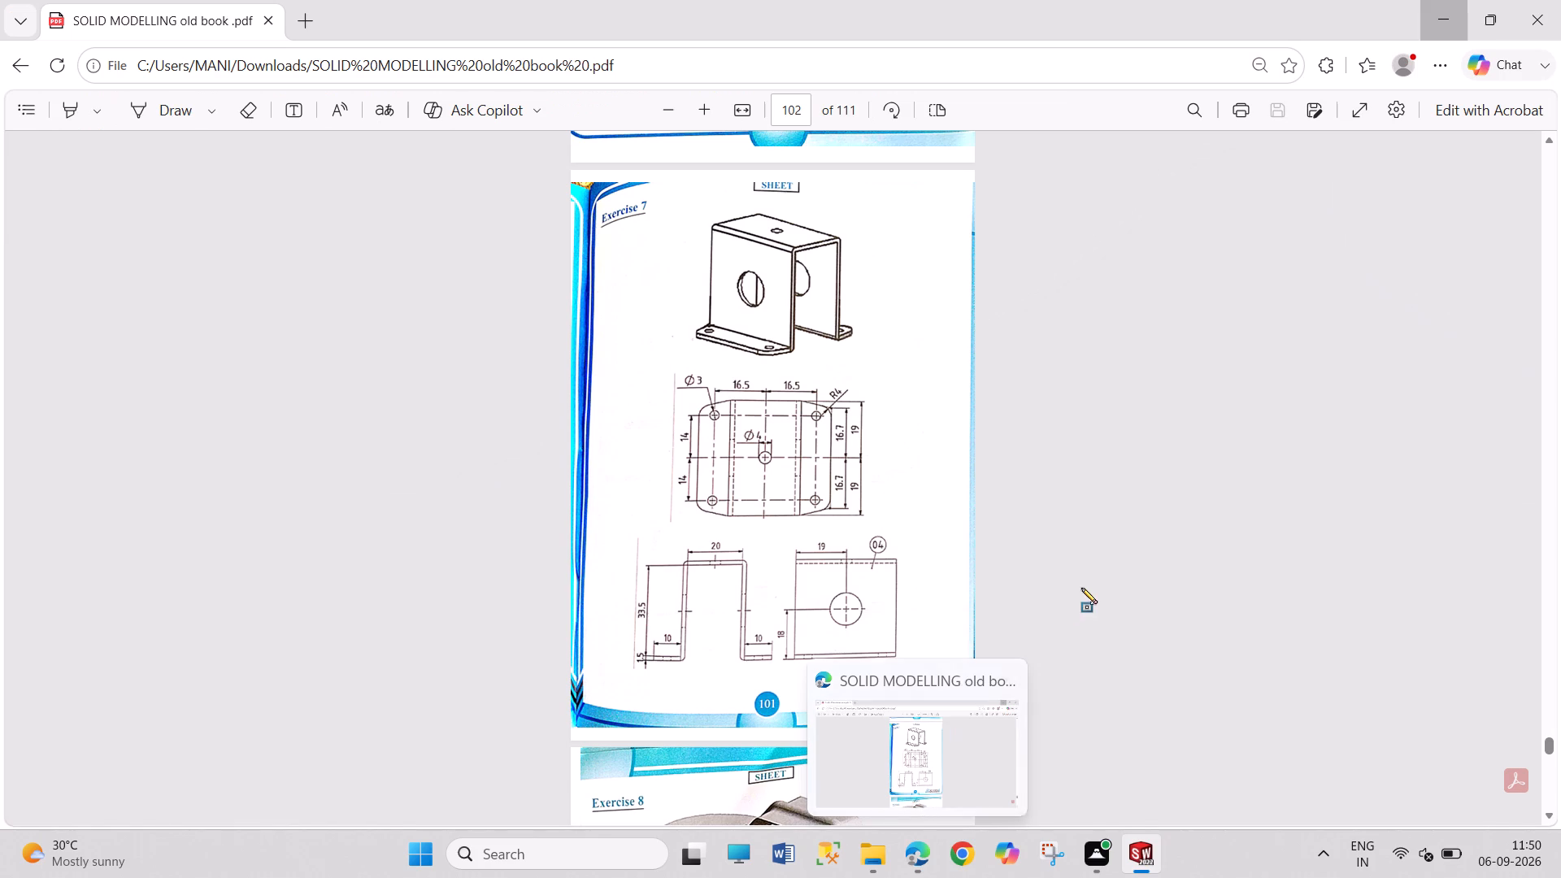
Dimension the rectangle 20 mm wide and 38 mm high, and exit the sketch.
{"action": "right_click_drag", "start_coordinate": [1080, 643], "coordinate": [1046, 457]}
{"action": "right_click_drag", "start_coordinate": [951, 685], "coordinate": [989, 480]}
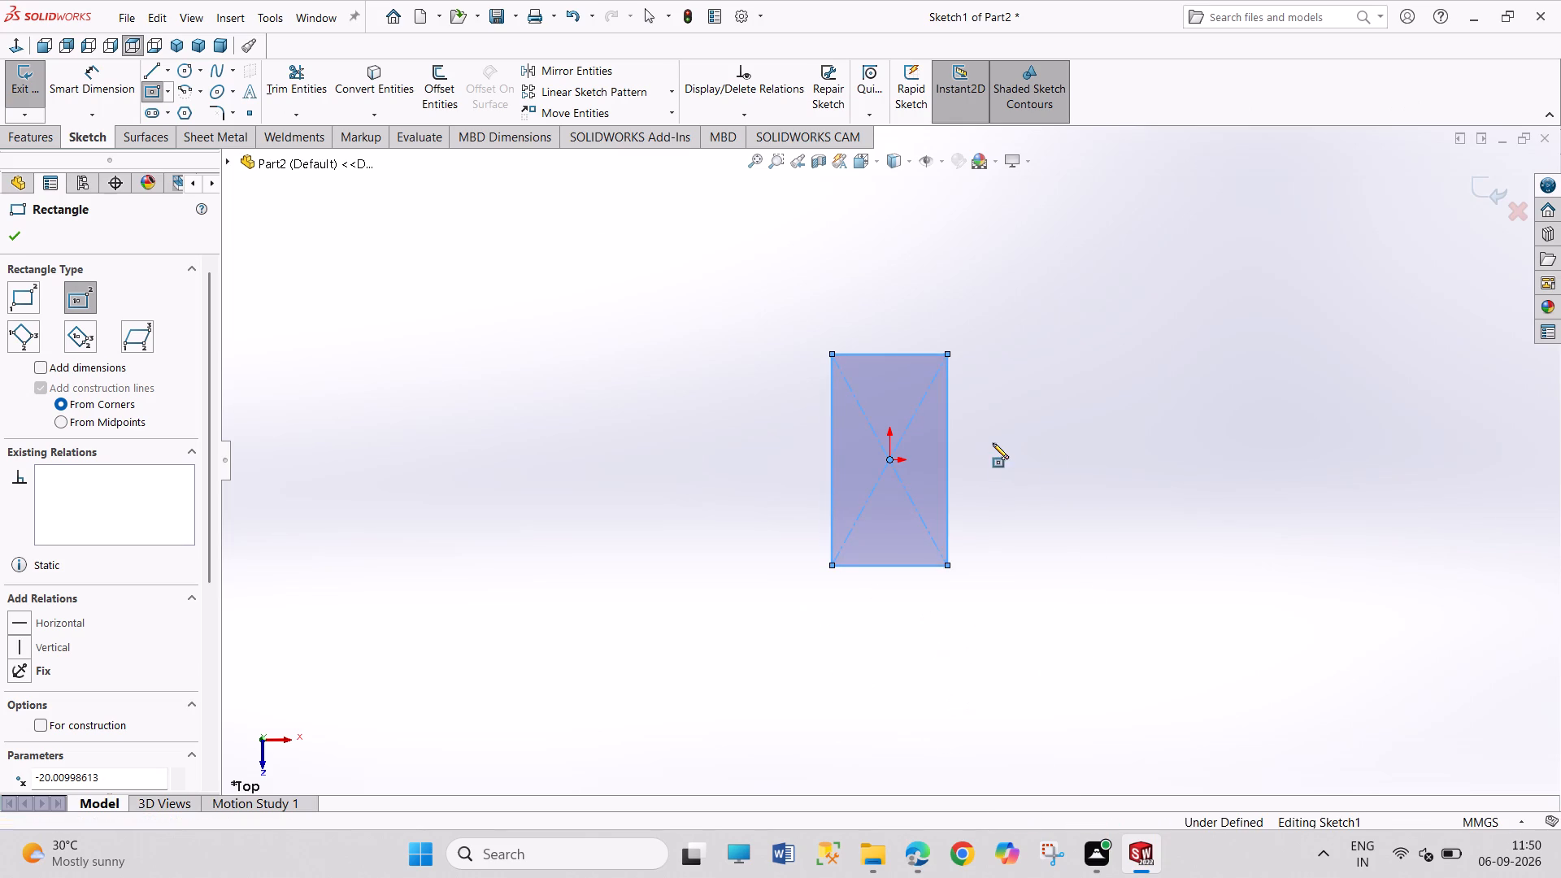
{"action": "left_click", "coordinate": [917, 567]}
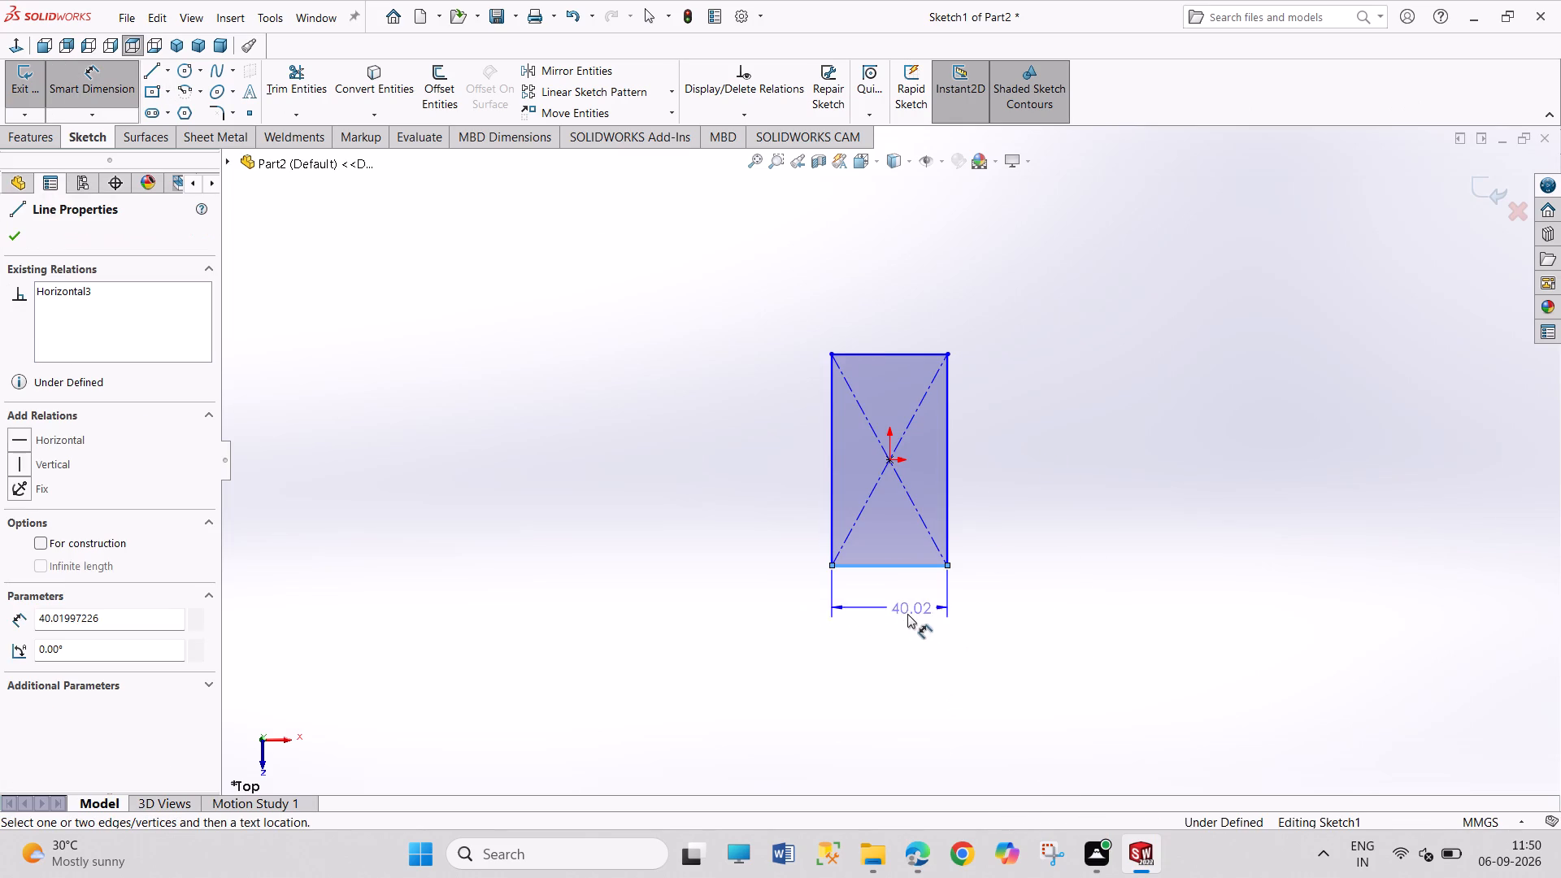
{"action": "left_click", "coordinate": [905, 616]}
{"action": "type", "text": "20"}
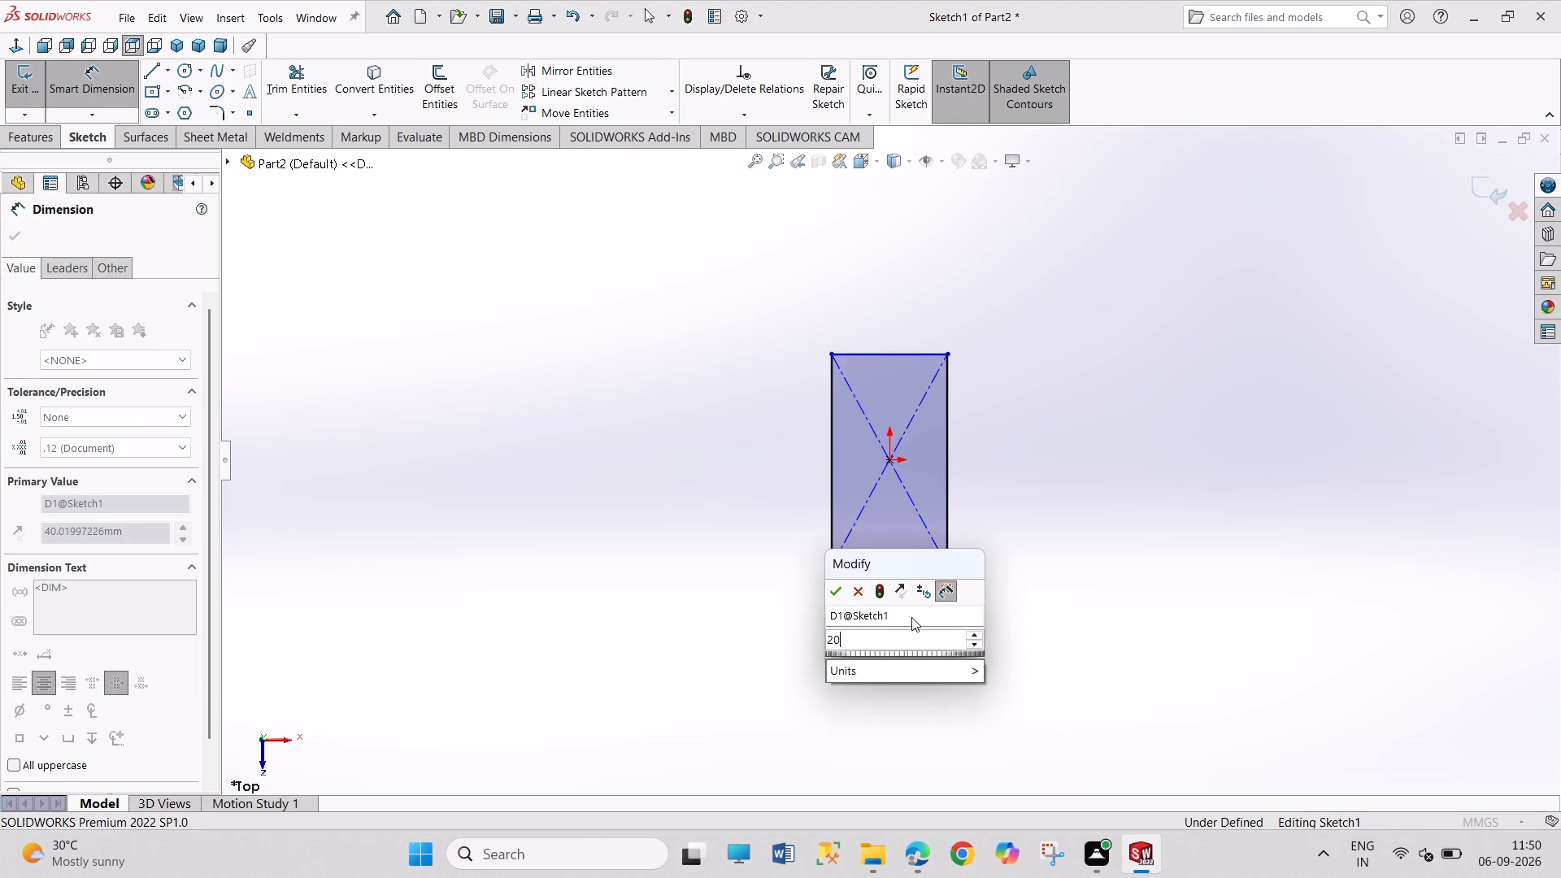
{"action": "key", "text": "Return"}
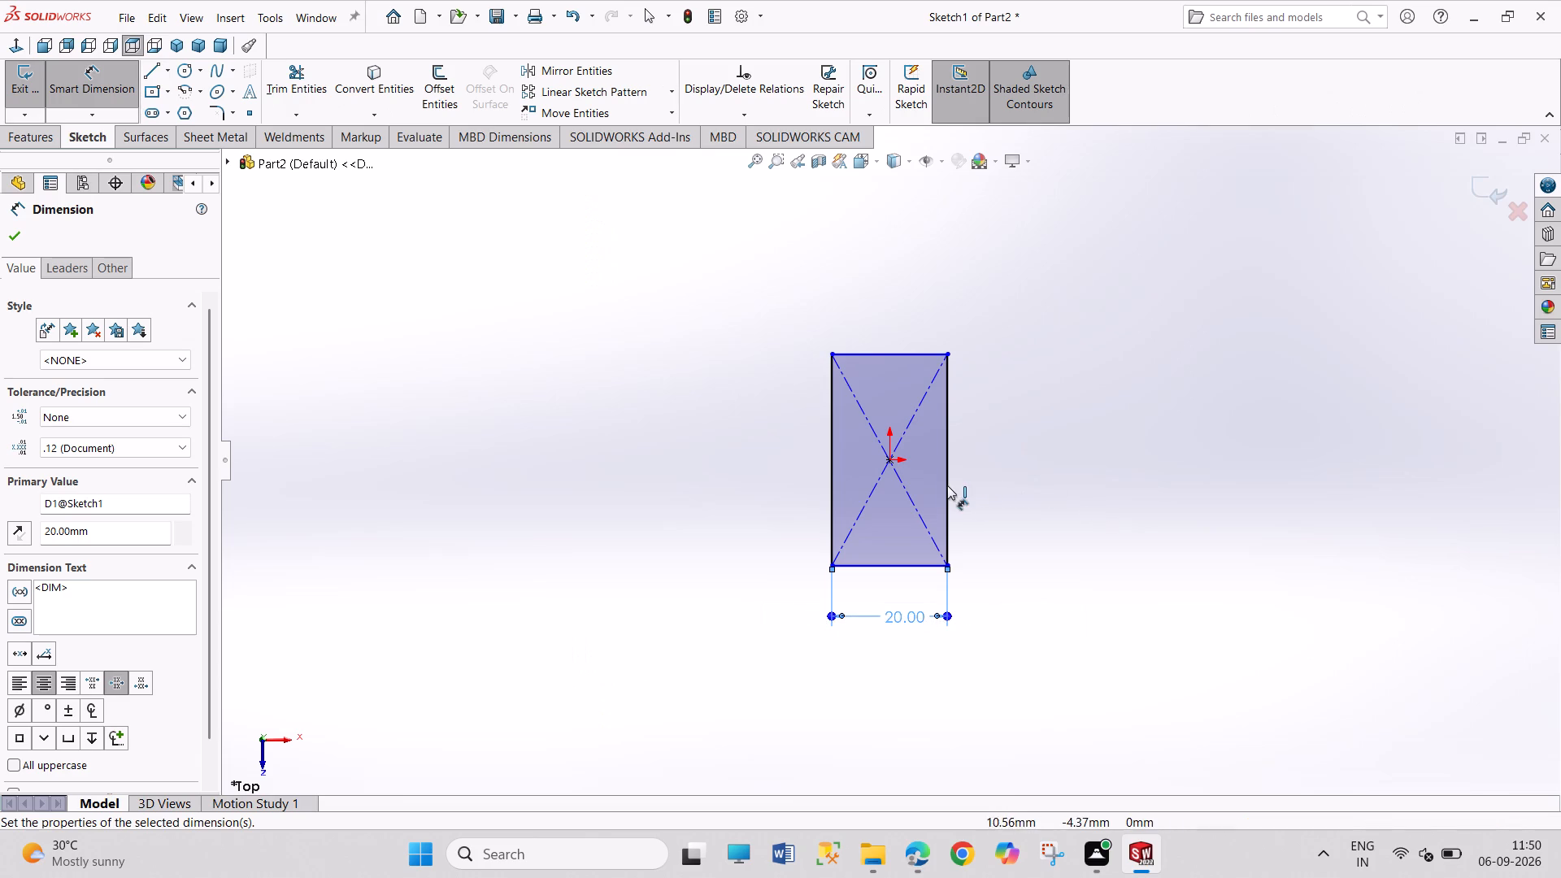
{"action": "left_click", "coordinate": [947, 486]}
{"action": "left_click", "coordinate": [1002, 474]}
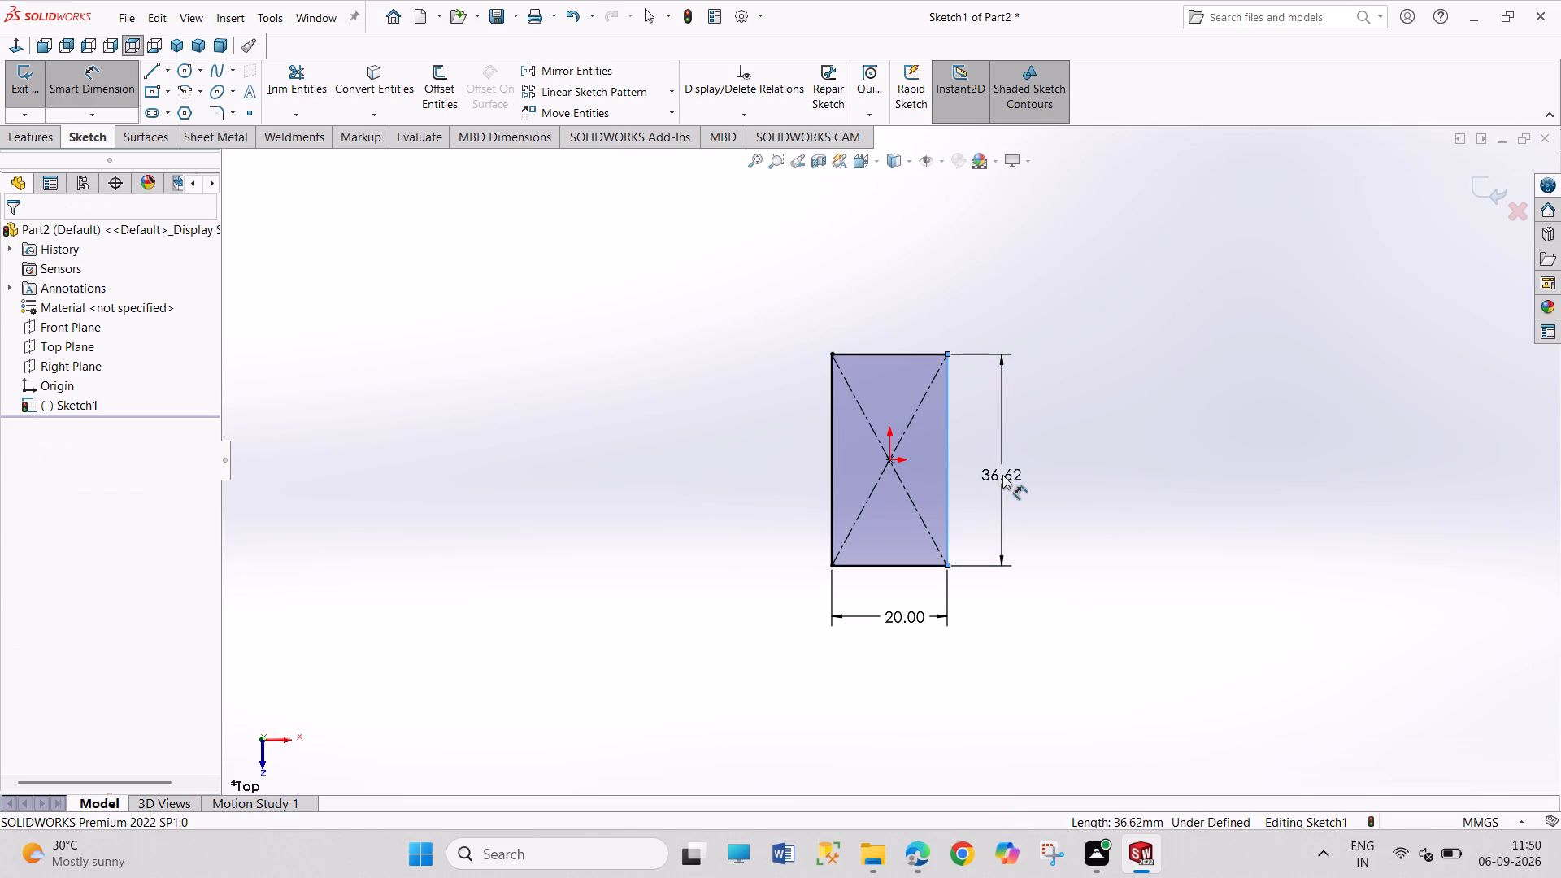
{"action": "type", "text": "38"}
{"action": "key", "text": "Return"}
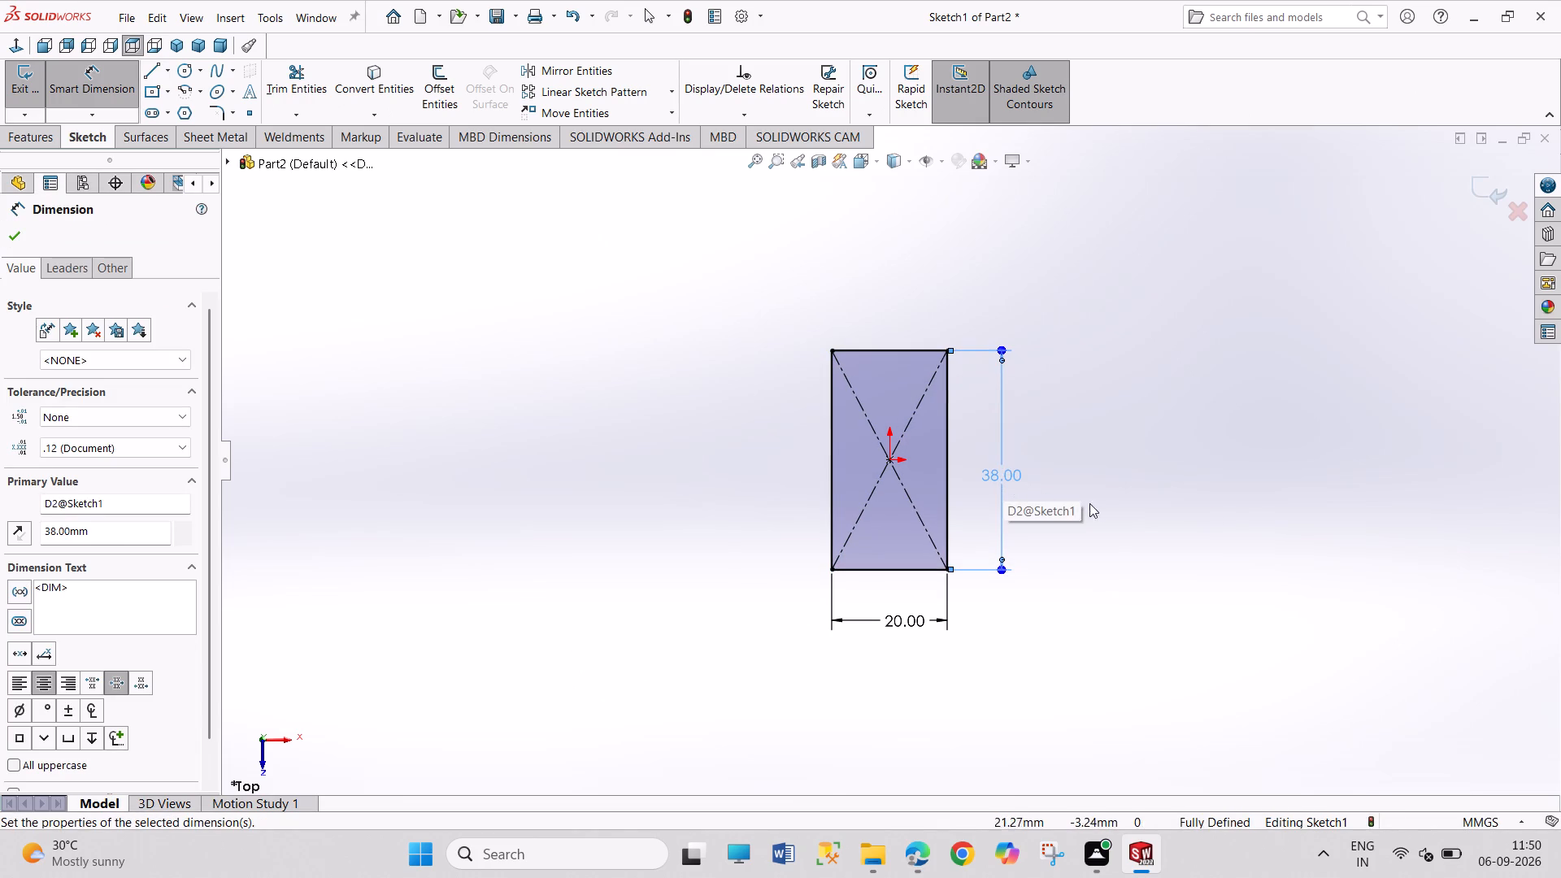
{"action": "right_click", "coordinate": [1207, 500]}
{"action": "left_click", "coordinate": [1221, 551]}
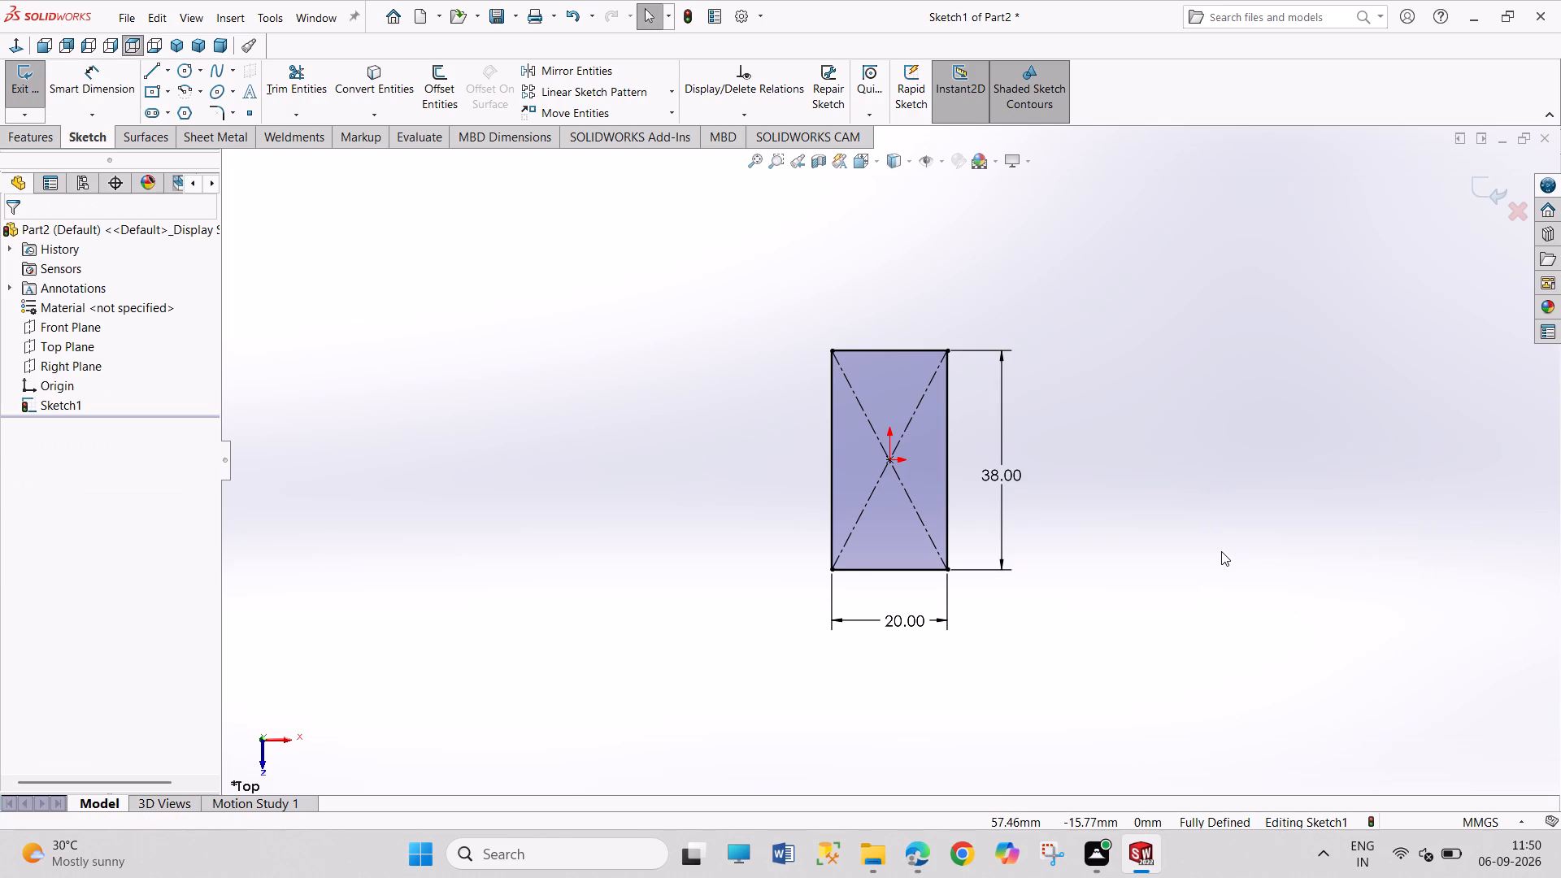
{"action": "left_click", "coordinate": [32, 76]}
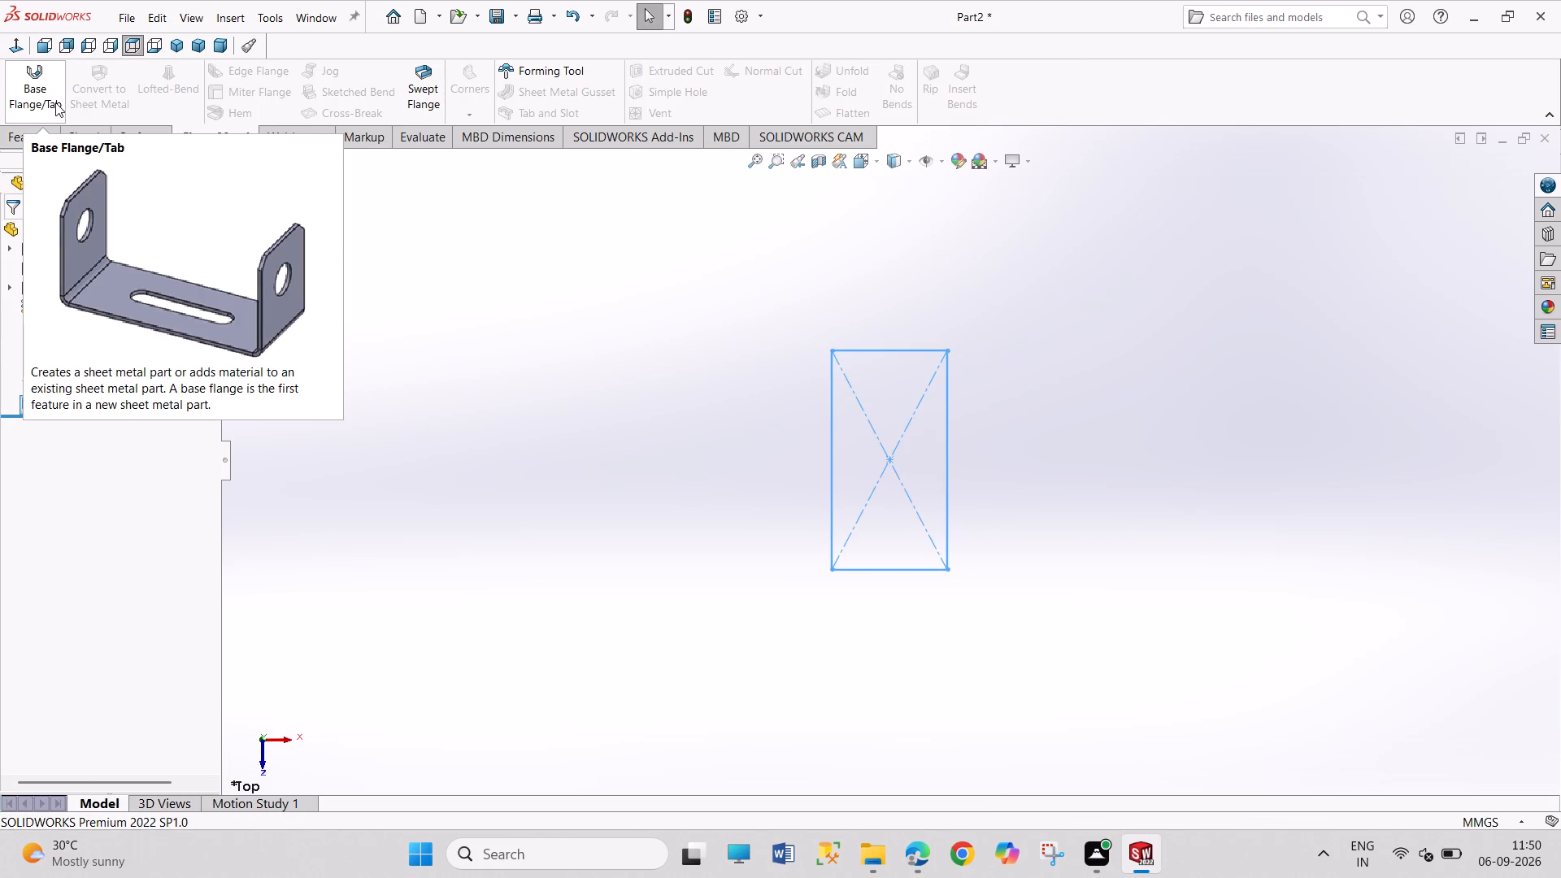
Create a base flange from the rectangle sketch with 0.25 mm thickness and a K-factor of 0.5.
{"action": "left_click", "coordinate": [55, 102]}
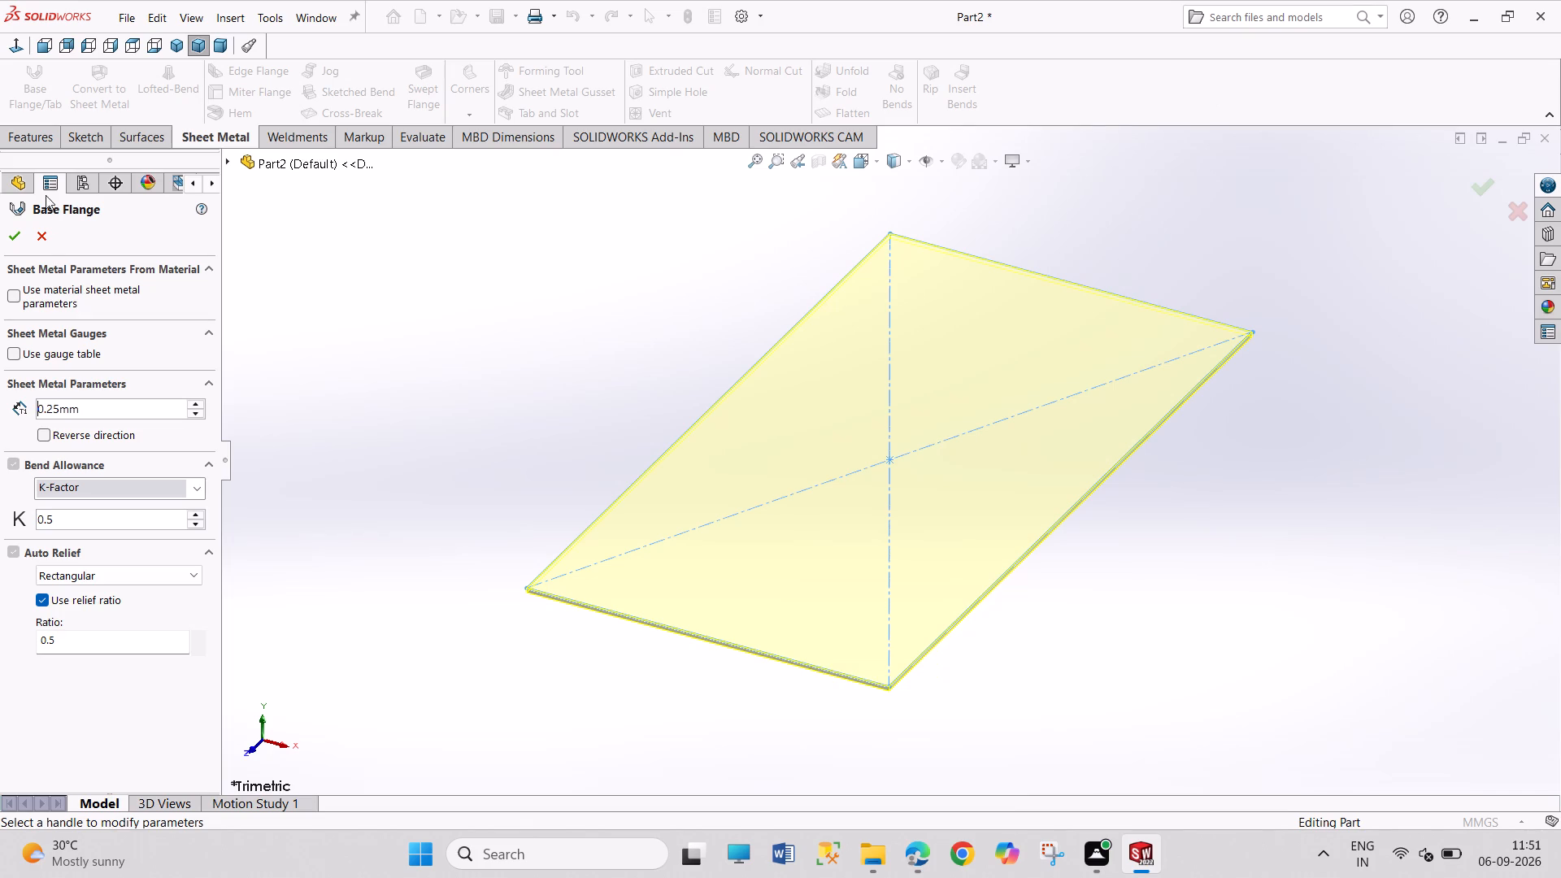
{"action": "left_click", "coordinate": [11, 235]}
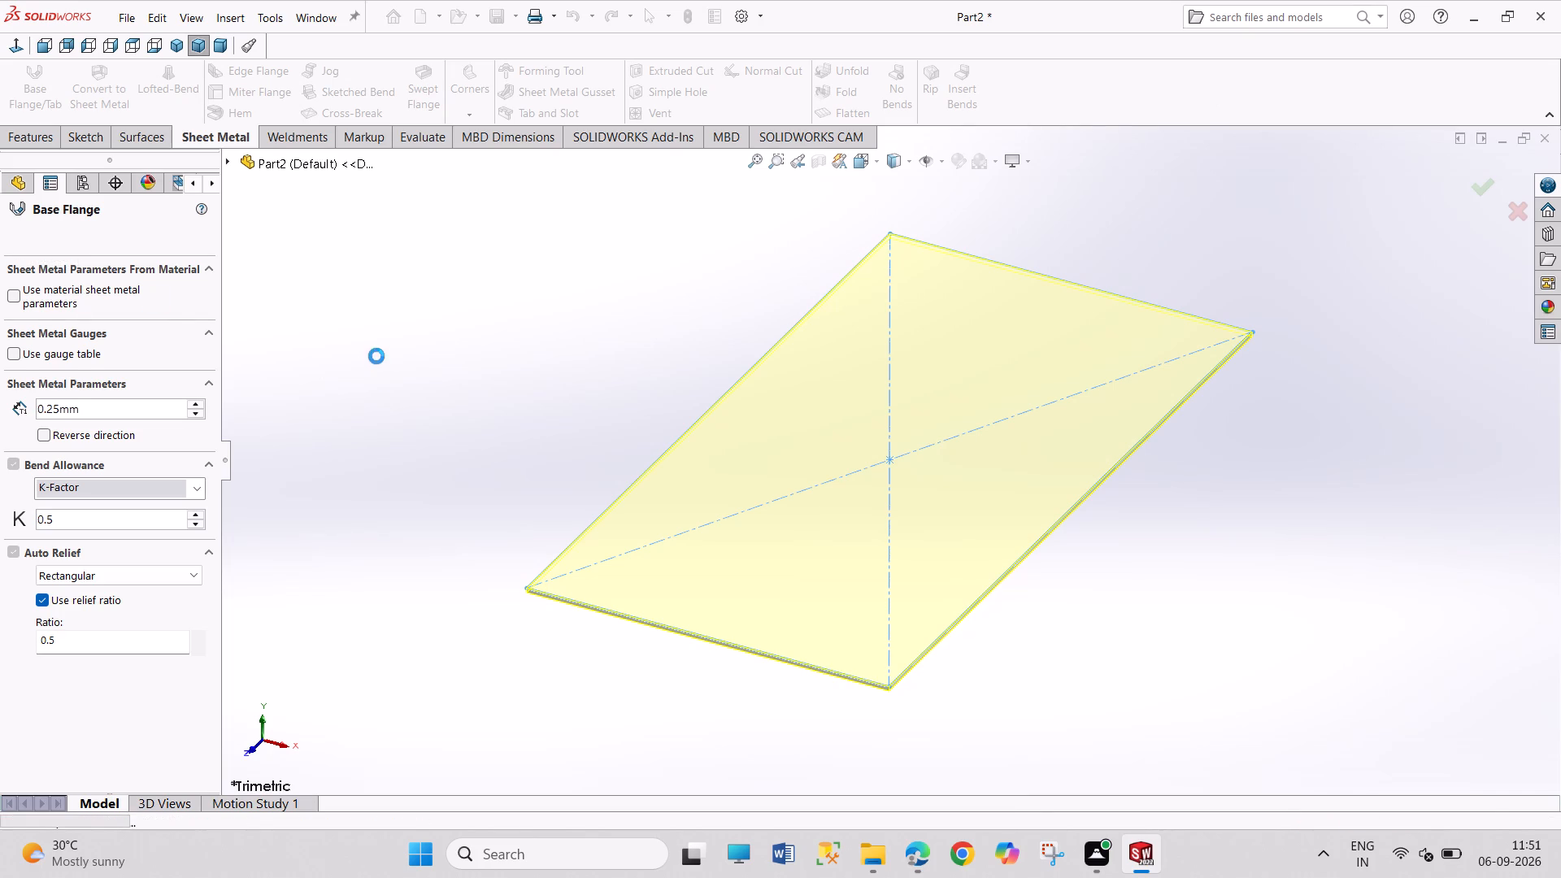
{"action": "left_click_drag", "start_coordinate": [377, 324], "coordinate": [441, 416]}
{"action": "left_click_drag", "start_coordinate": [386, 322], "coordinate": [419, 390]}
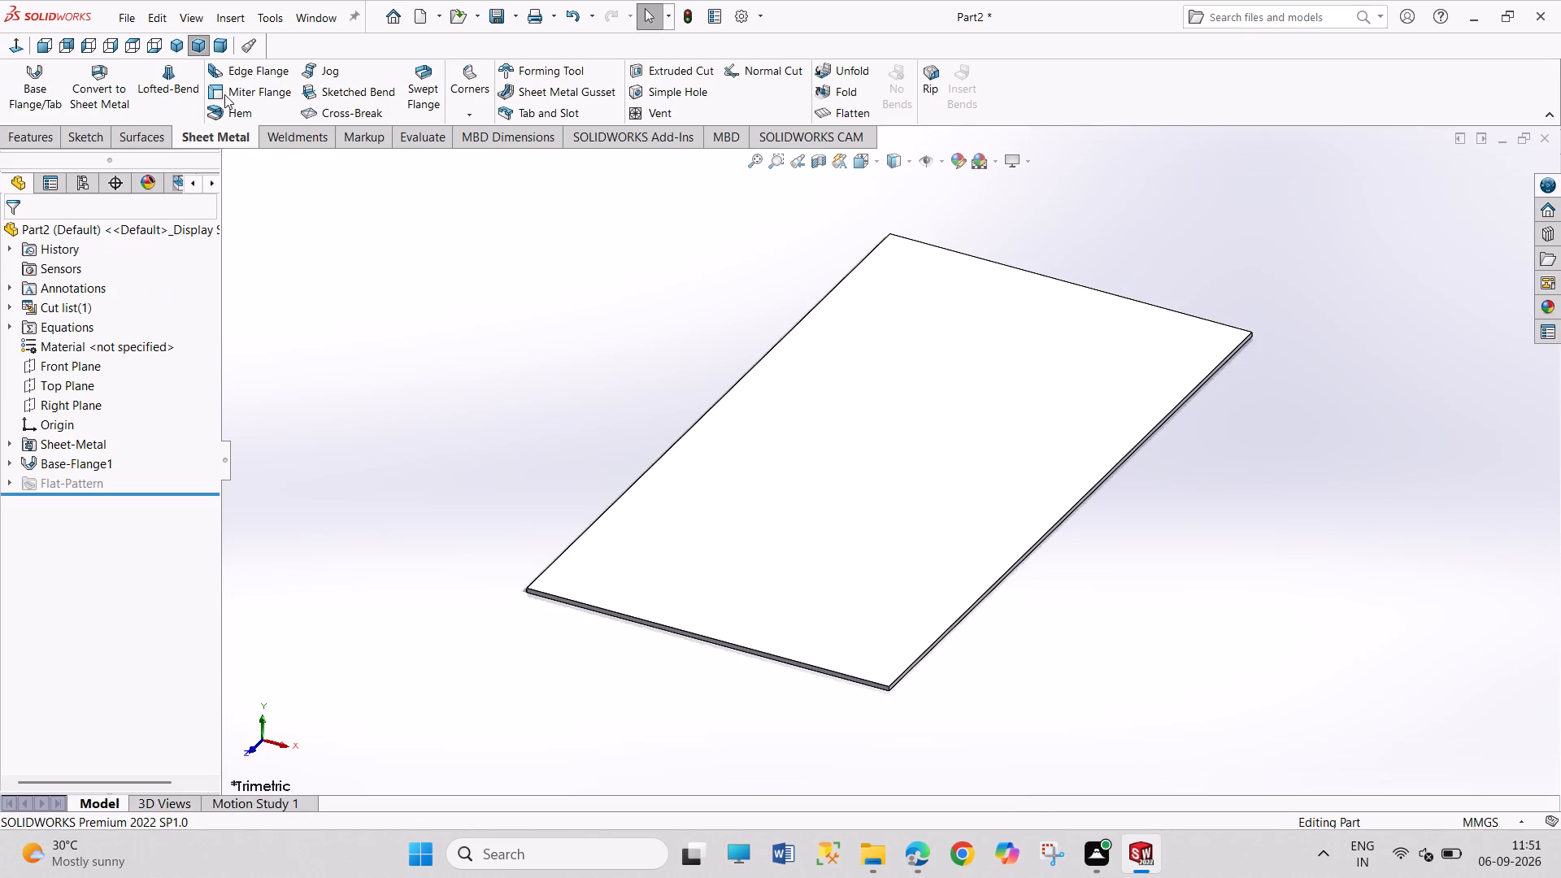
Start an edge flange on the plate's long +X side edge, with the default radius off and a 0.25 mm bend radius.
{"action": "left_click", "coordinate": [238, 72]}
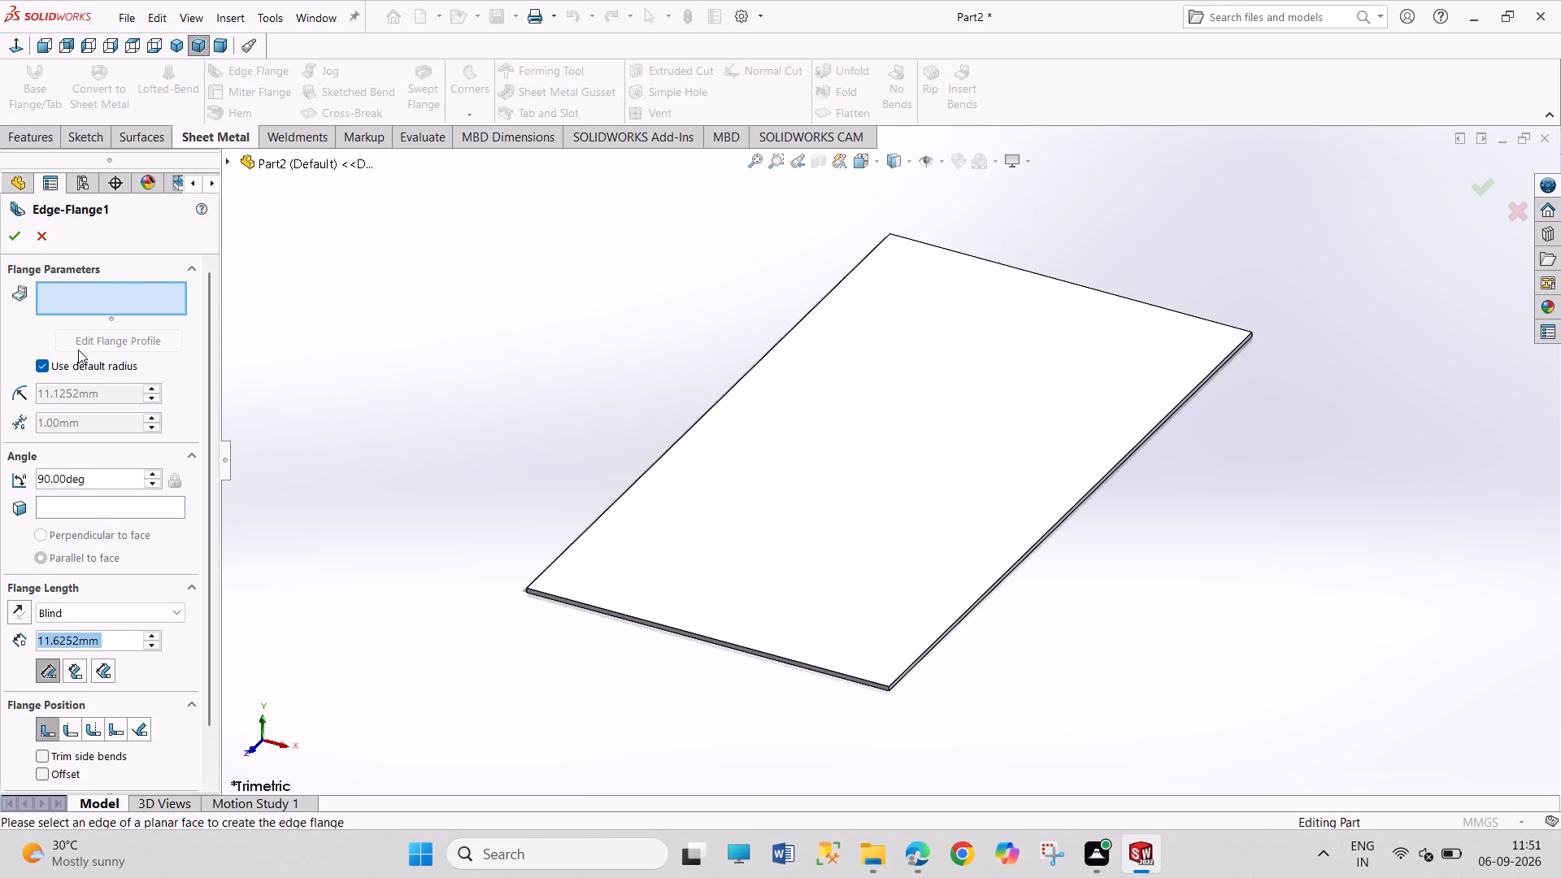
{"action": "left_click", "coordinate": [37, 357]}
{"action": "left_click", "coordinate": [41, 368]}
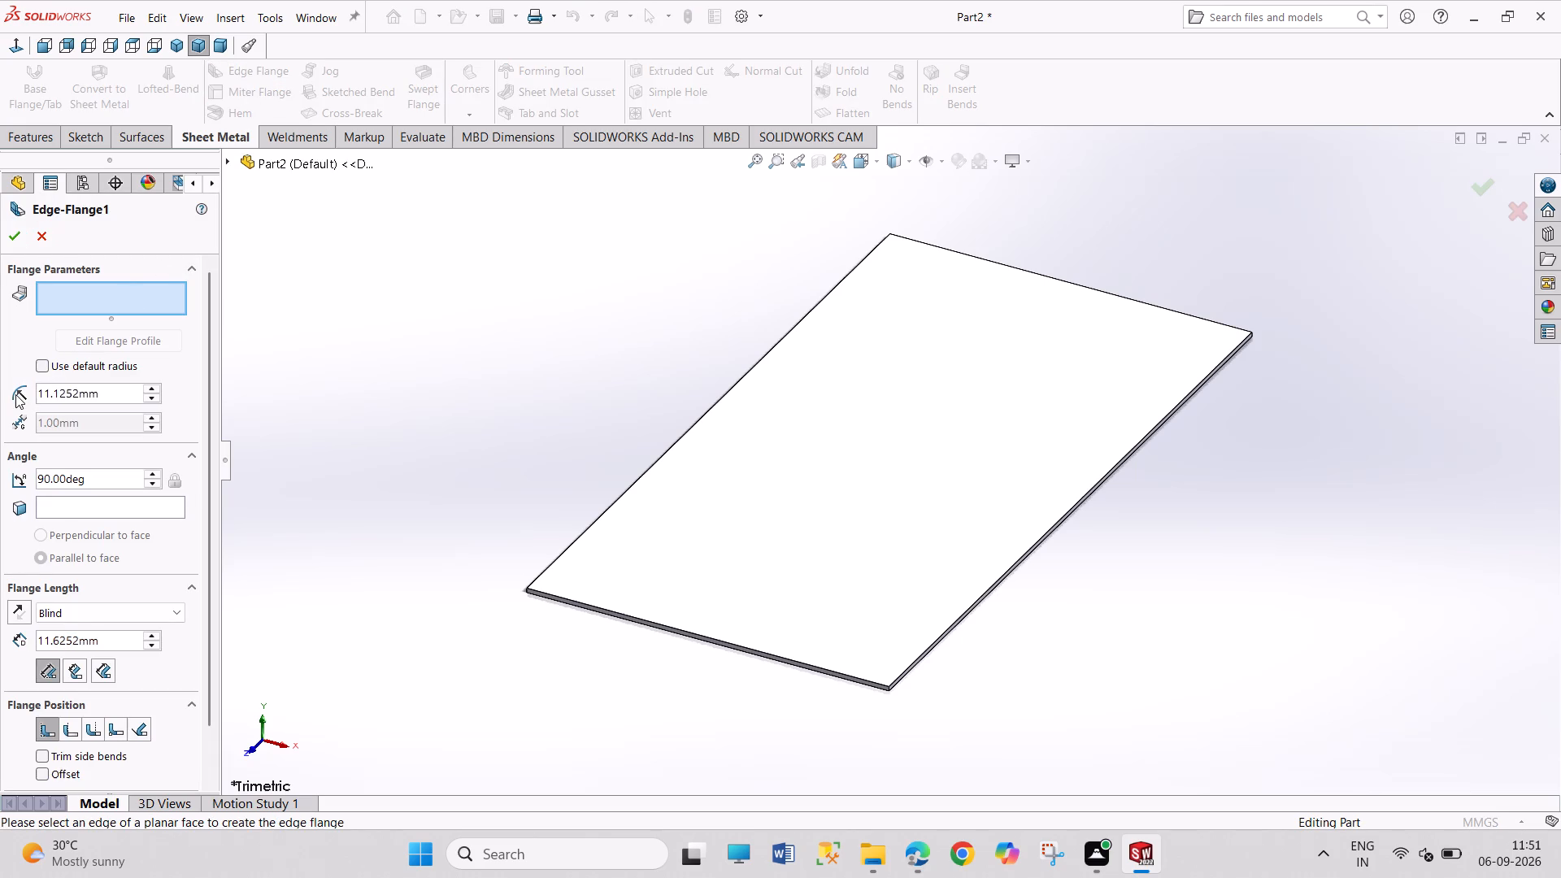
{"action": "left_click", "coordinate": [15, 394]}
{"action": "double_click", "coordinate": [105, 393]}
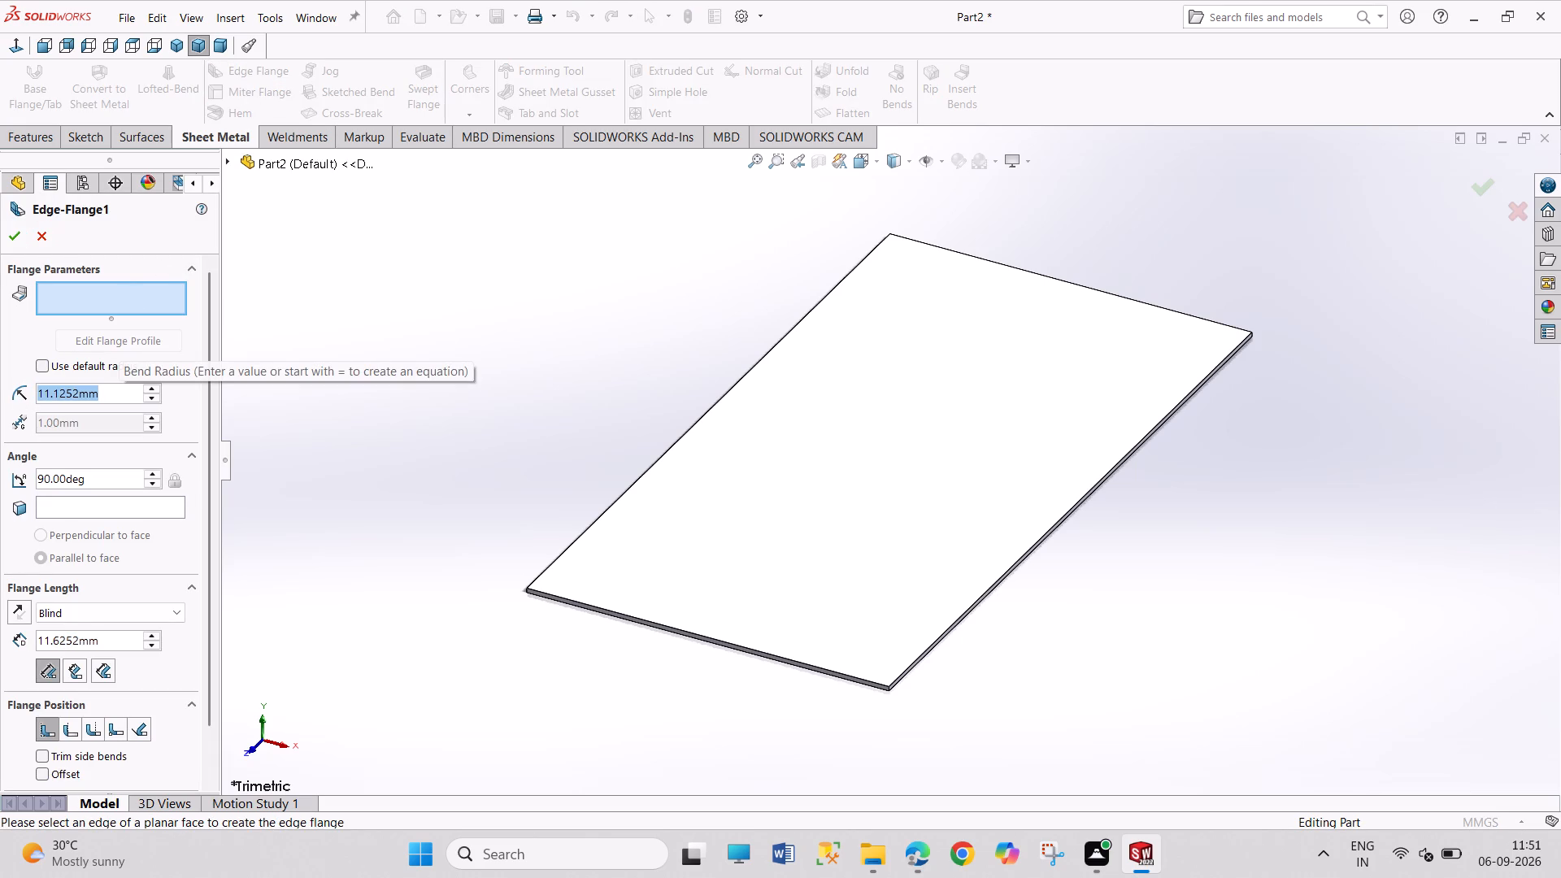
{"action": "key", "text": "2"}
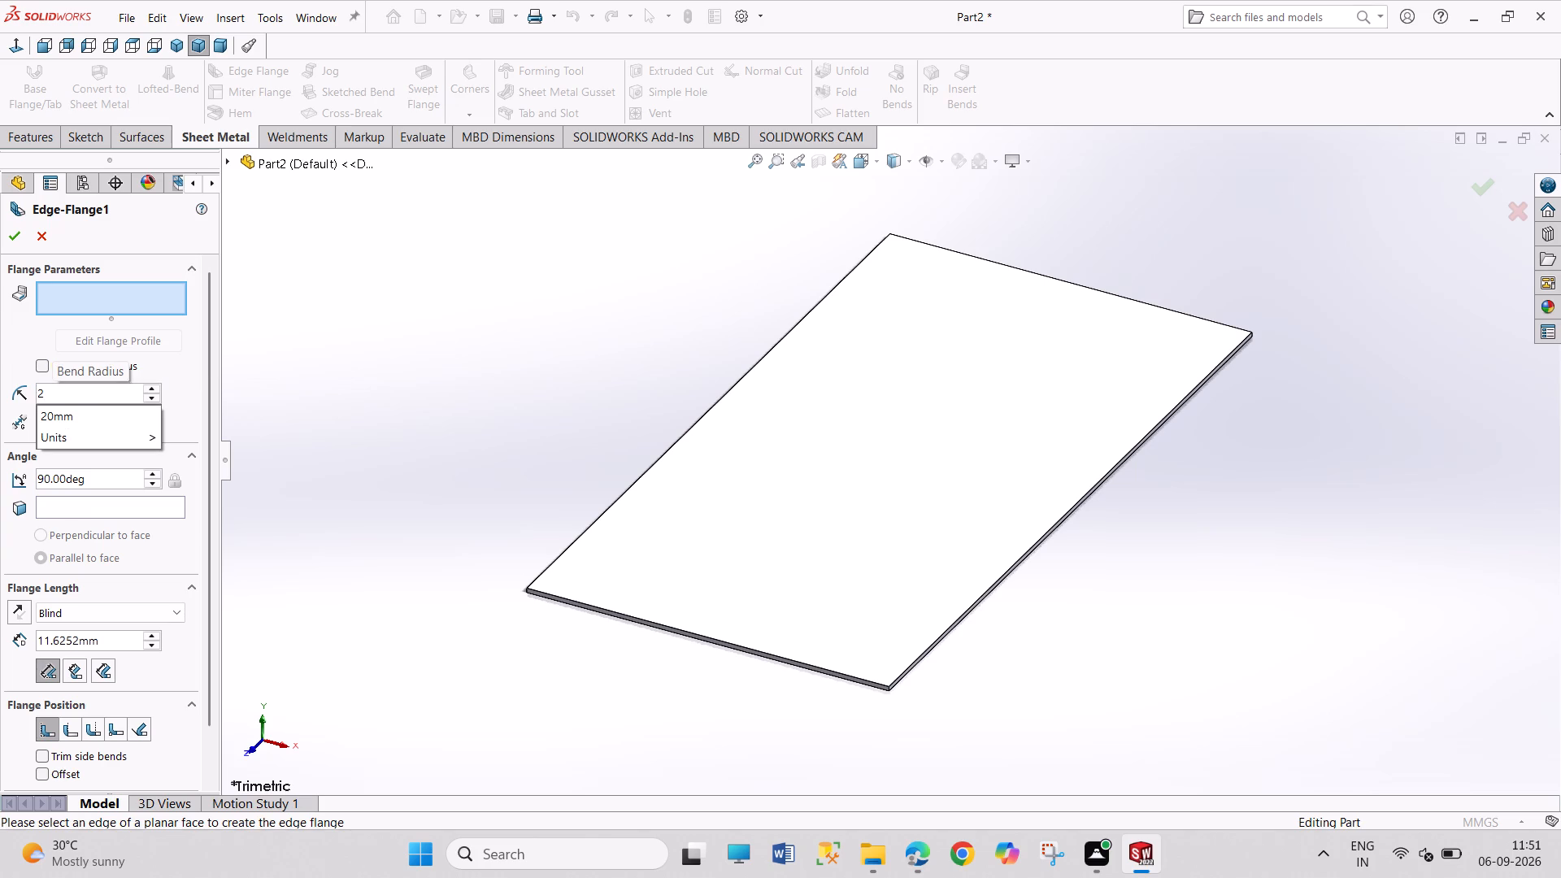
{"action": "key", "text": "BackSpace"}
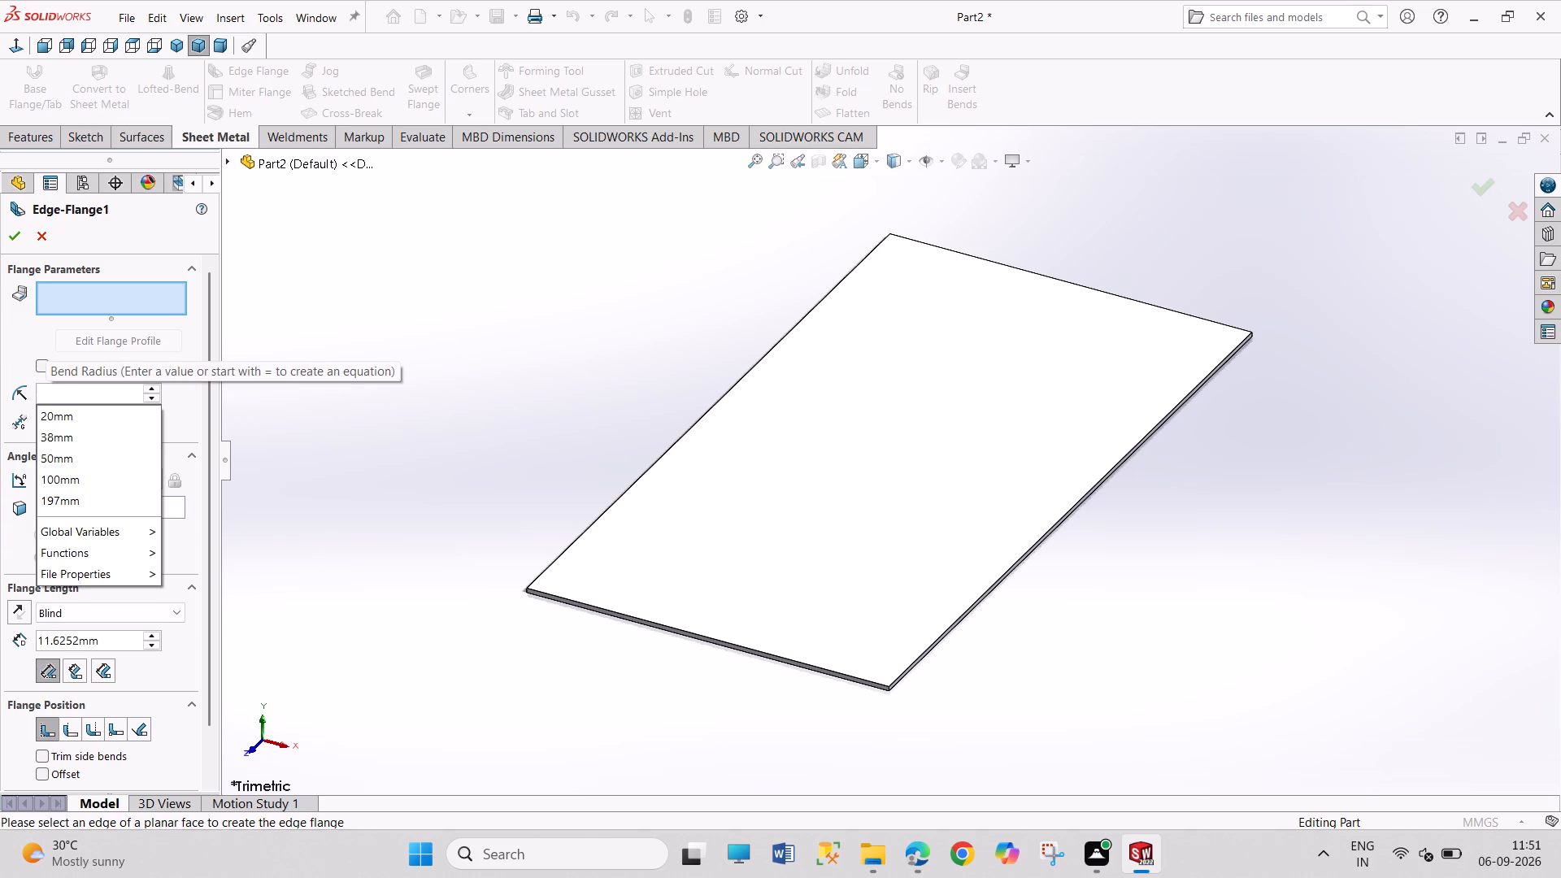
{"action": "key", "text": "1"}
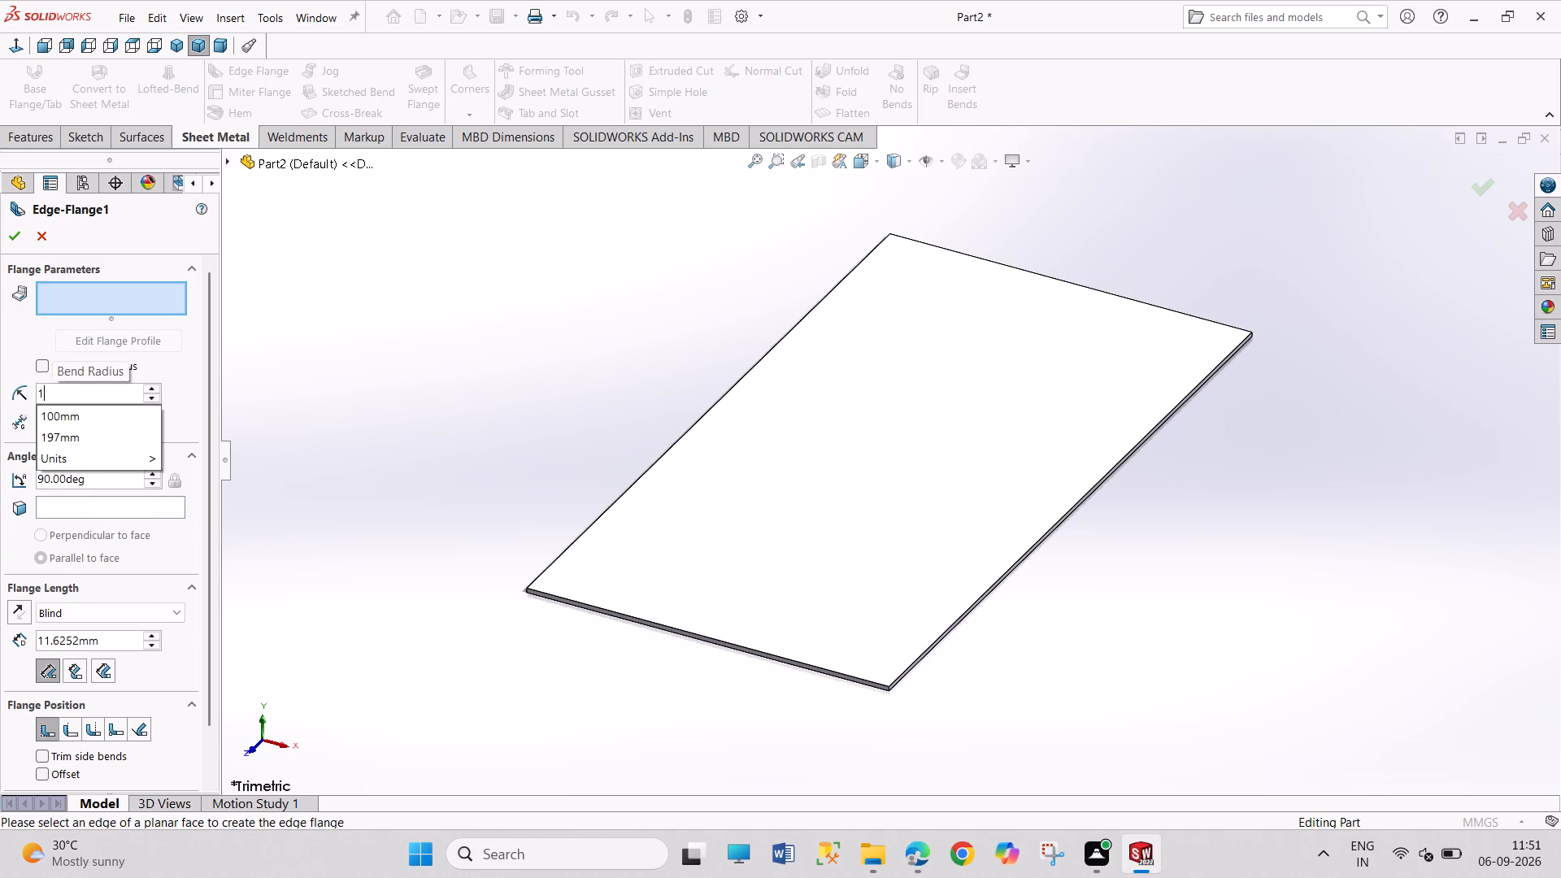
{"action": "key", "text": "Return"}
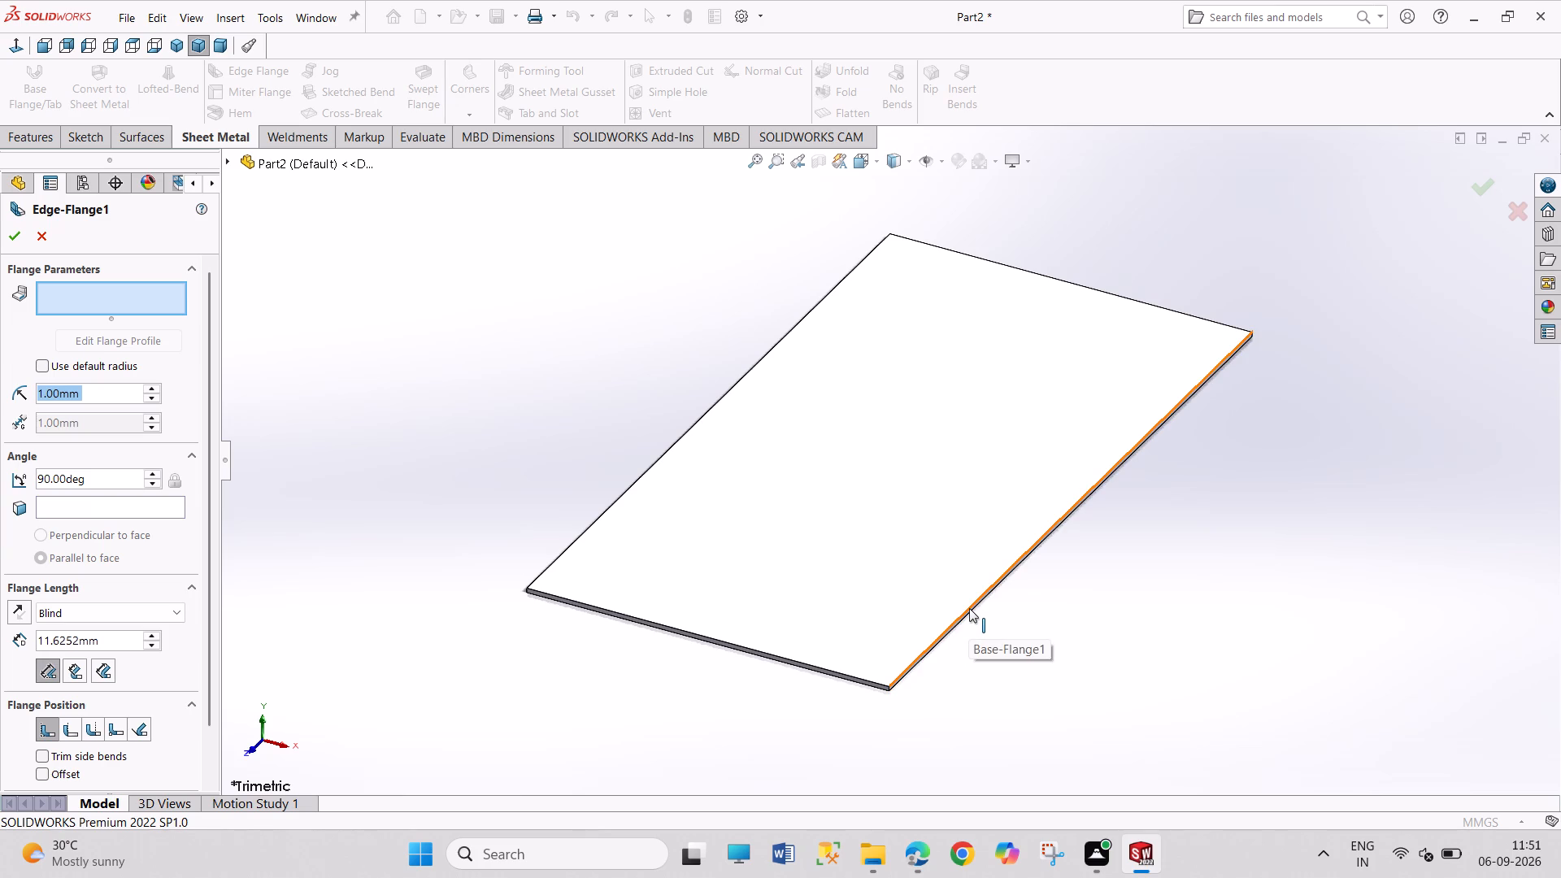
{"action": "left_click", "coordinate": [969, 608]}
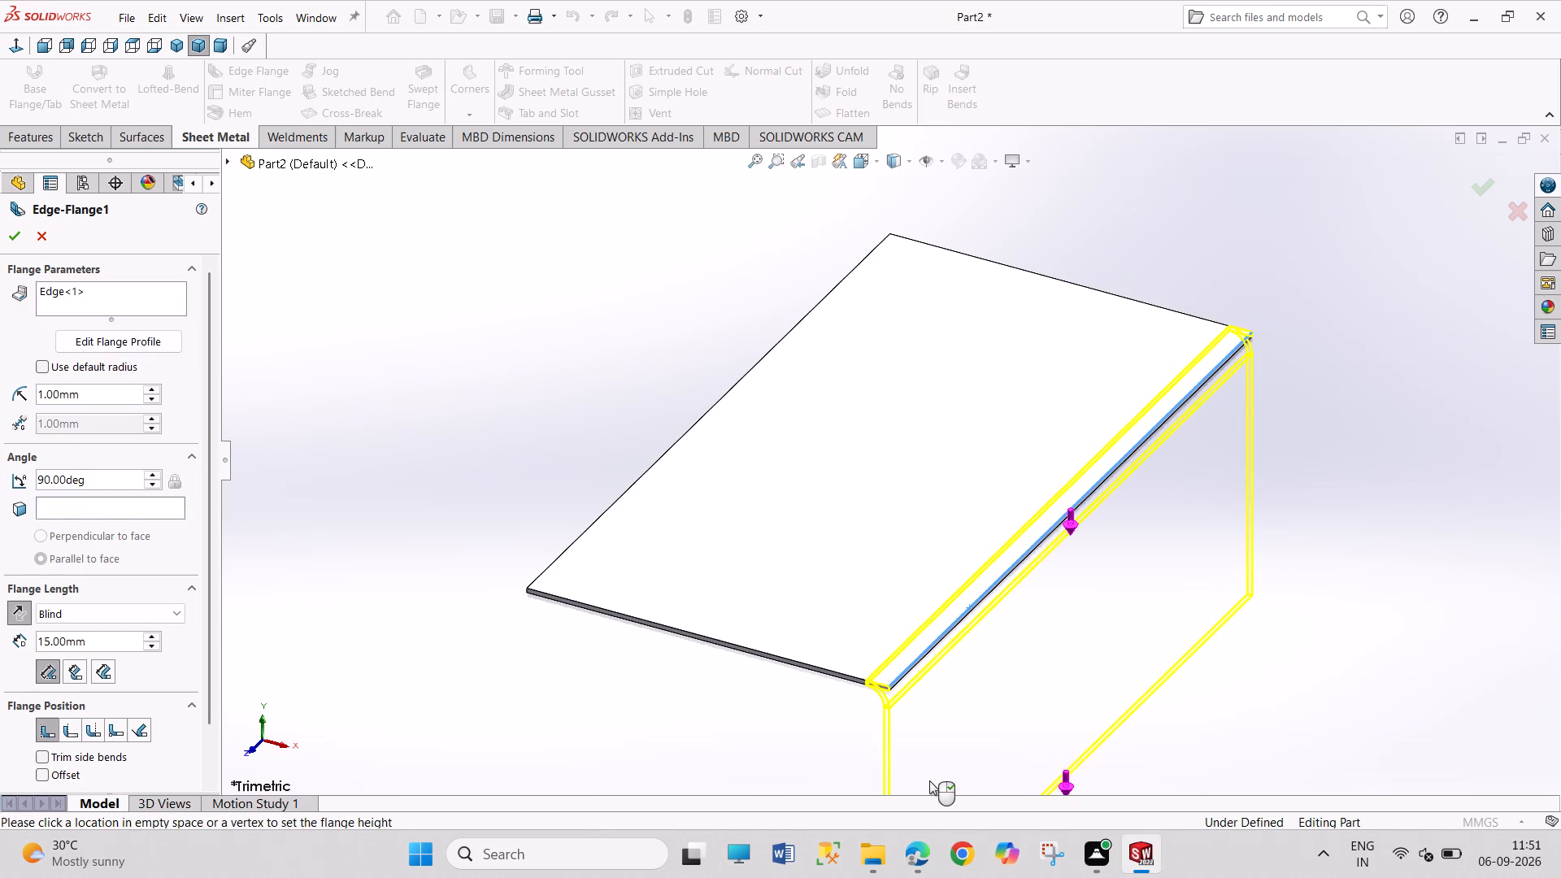
{"action": "left_click", "coordinate": [93, 395]}
{"action": "left_click_drag", "start_coordinate": [93, 395], "coordinate": [96, 387]}
{"action": "type", "text": "0.25"}
{"action": "key", "text": "Return"}
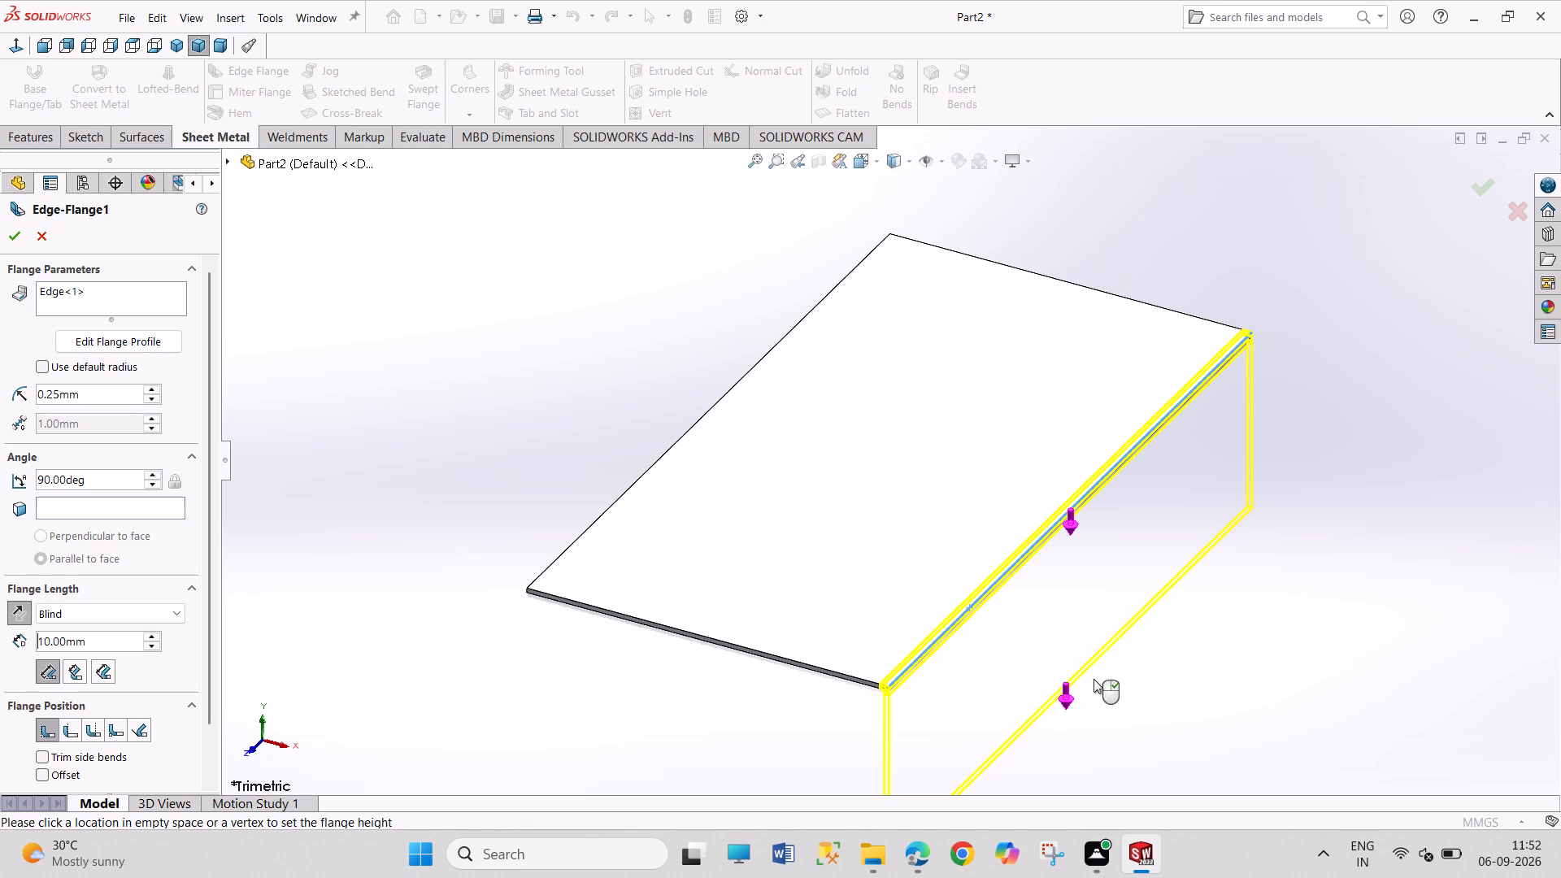
Set the edge flange length to 33.5-1.5 mm (32 mm) and finish the flange.
{"action": "type", "text": "33.5-"}
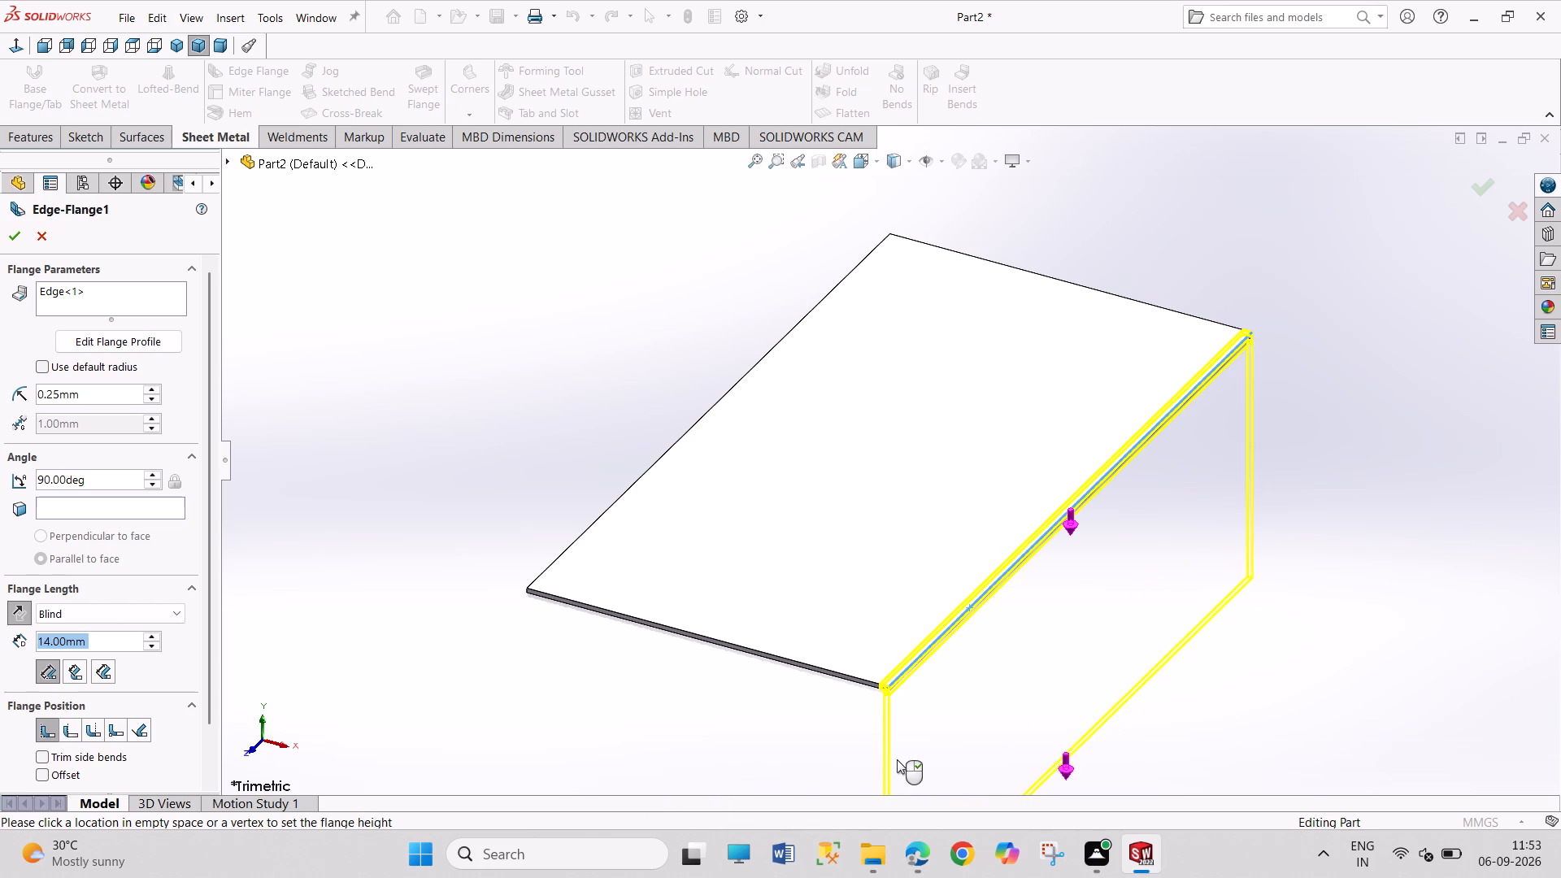
{"action": "type", "text": "33.5-"}
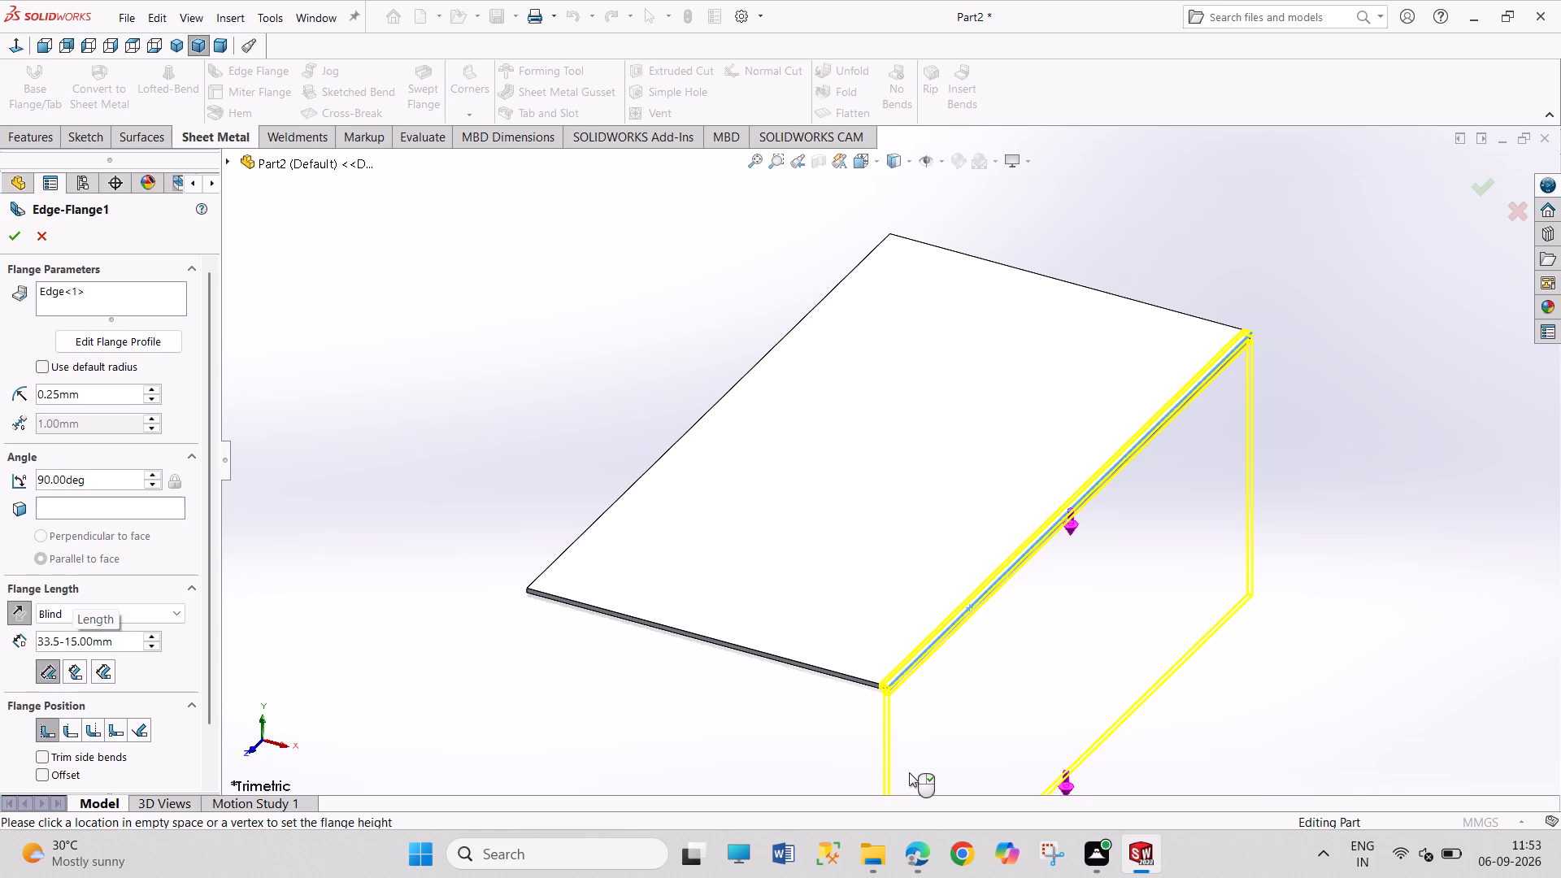
{"action": "key", "text": "Right"}
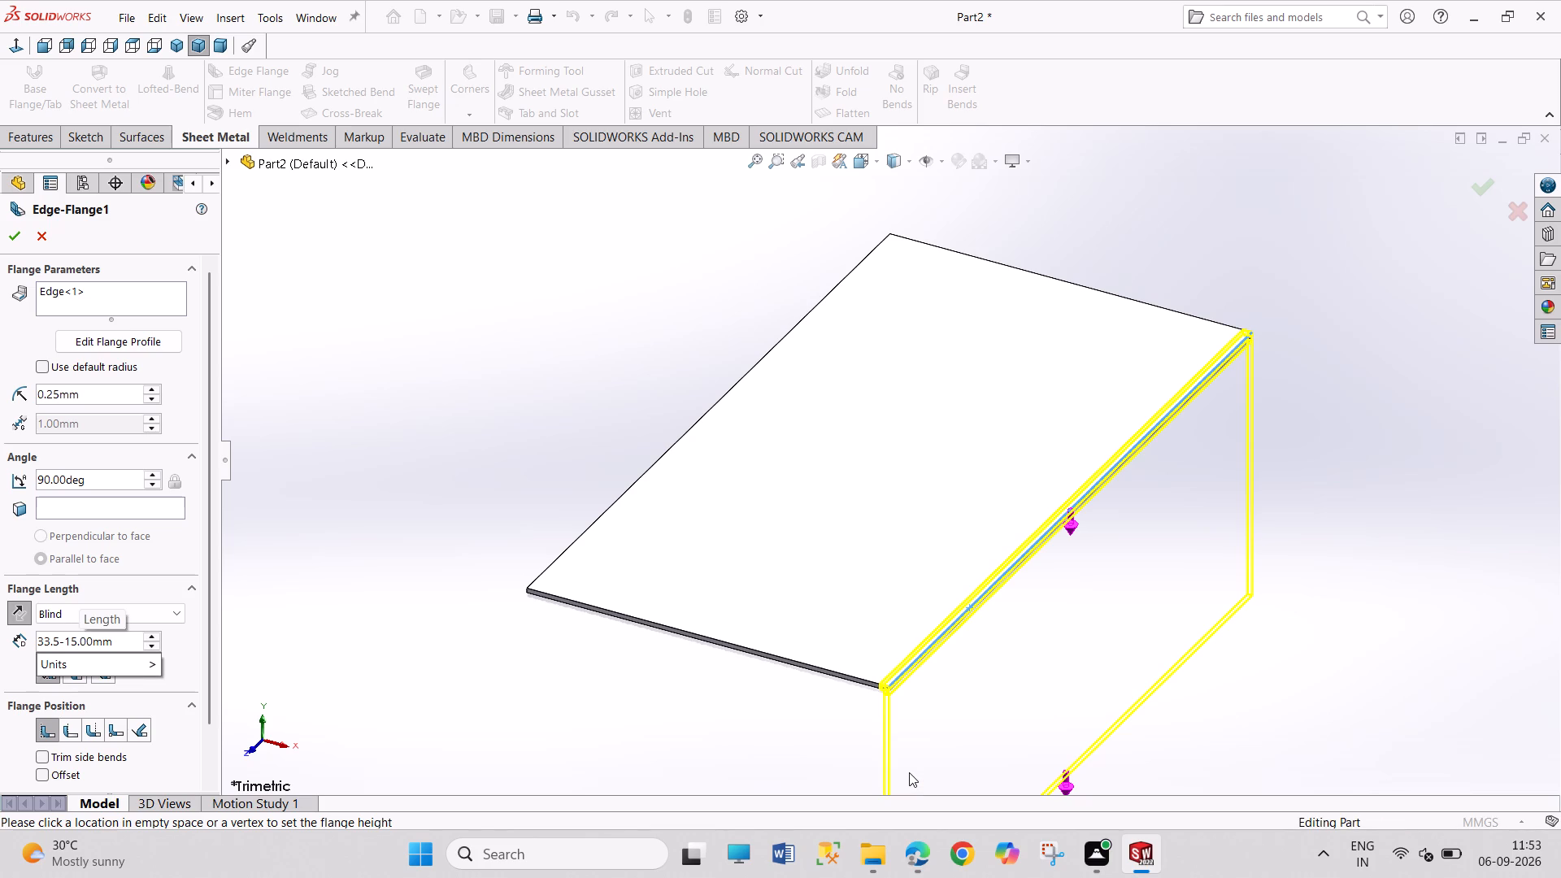
{"action": "key", "text": "period"}
{"action": "key", "text": "Right"}
{"action": "key", "text": "Right"}
{"action": "key", "text": "Right"}
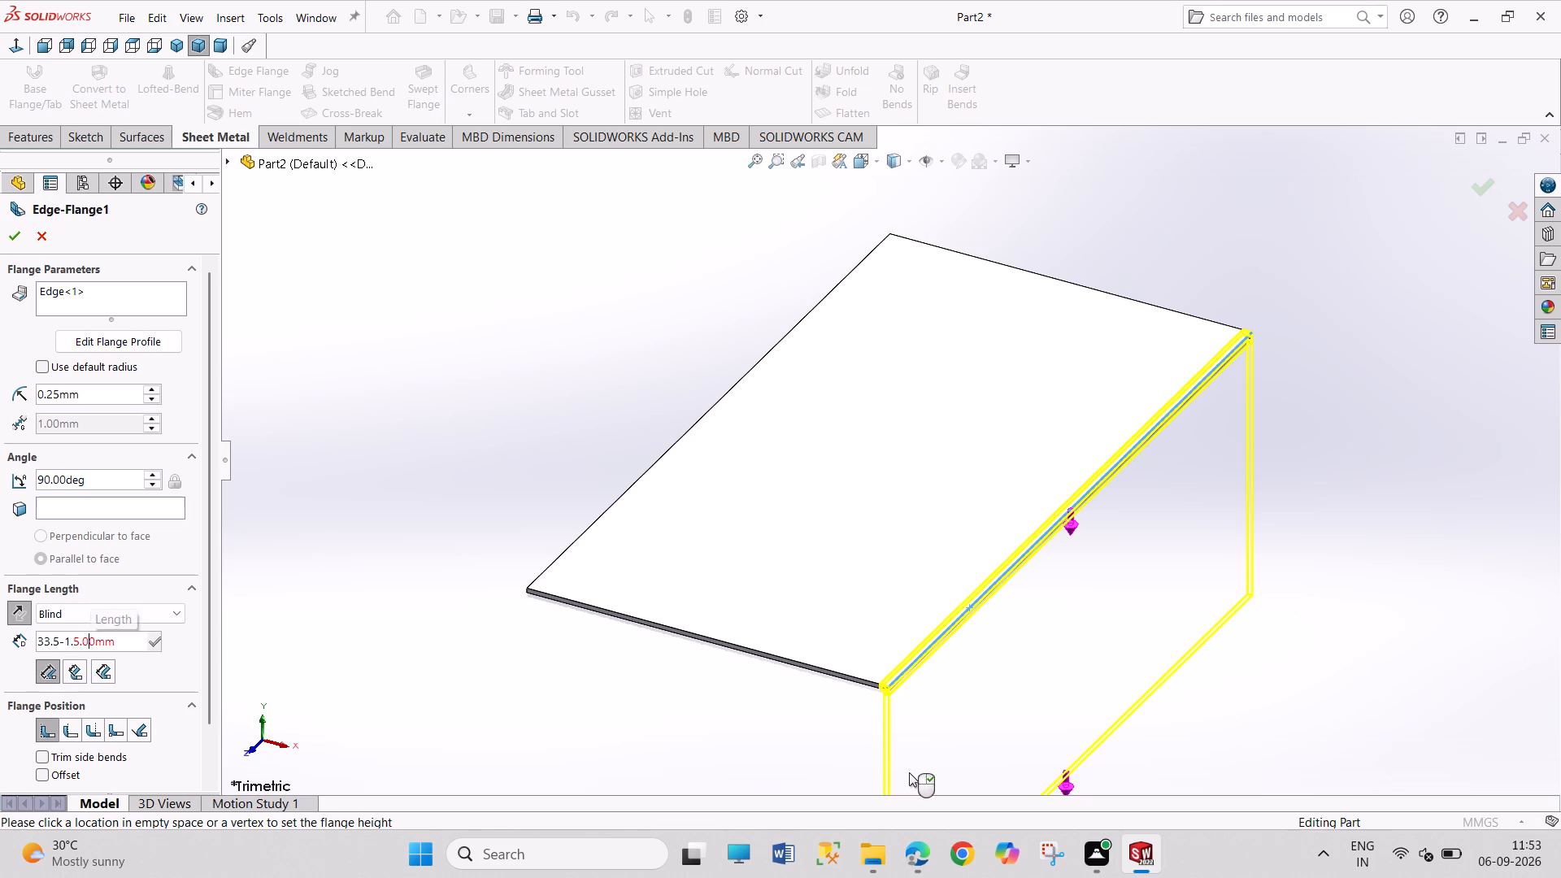
{"action": "key", "text": "Right"}
{"action": "key", "text": "BackSpace"}
{"action": "key", "text": "BackSpace"}
{"action": "key", "text": "BackSpace"}
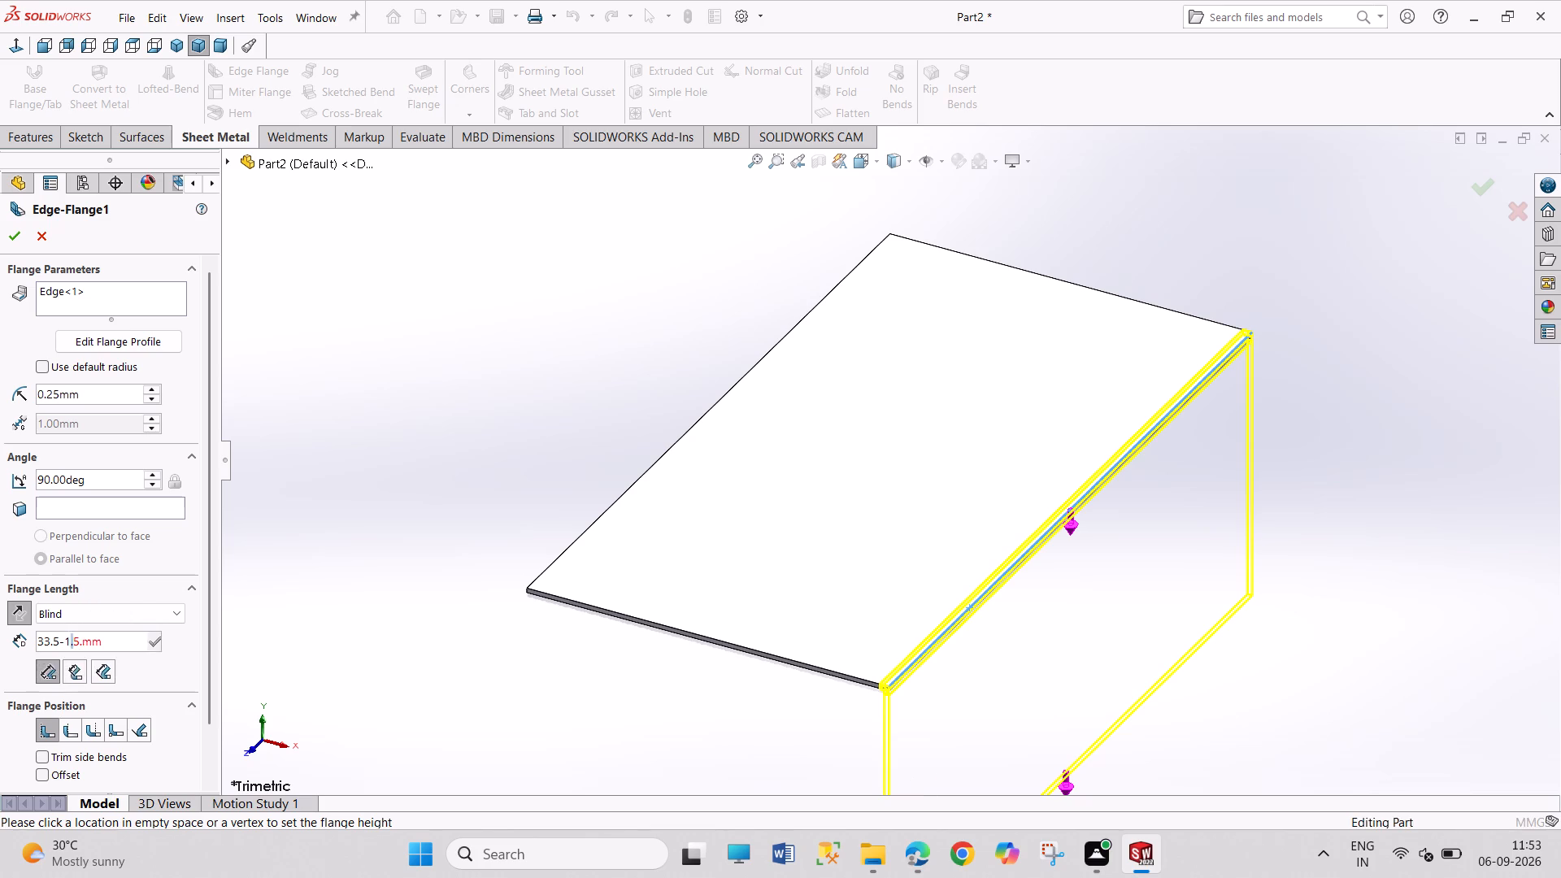
{"action": "key", "text": "BackSpace"}
{"action": "key", "text": "5"}
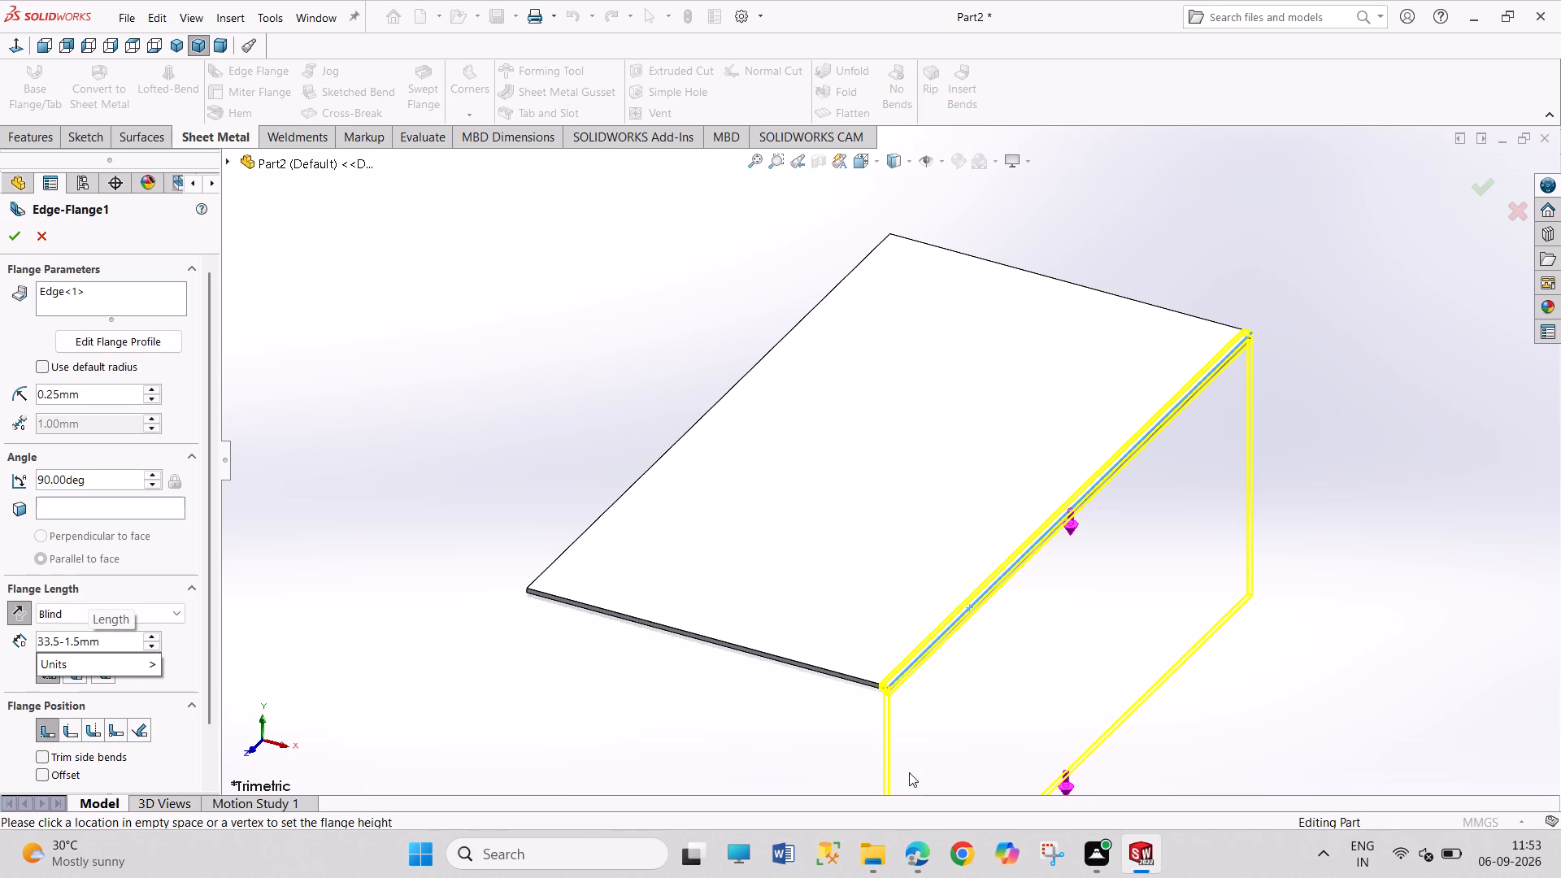
{"action": "key", "text": "Return"}
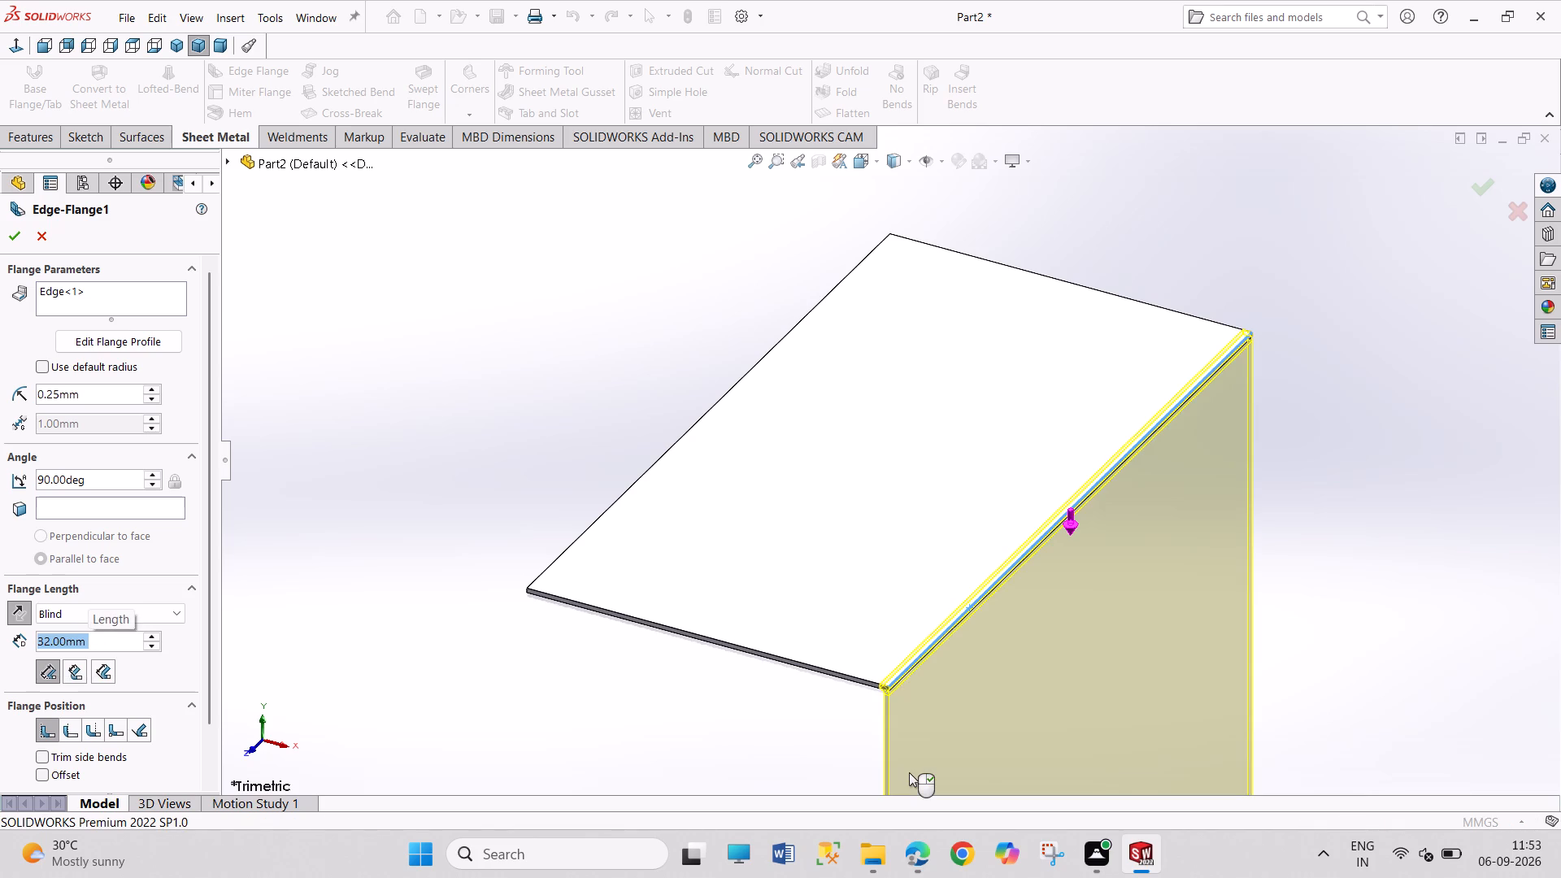
{"action": "left_click", "coordinate": [909, 772]}
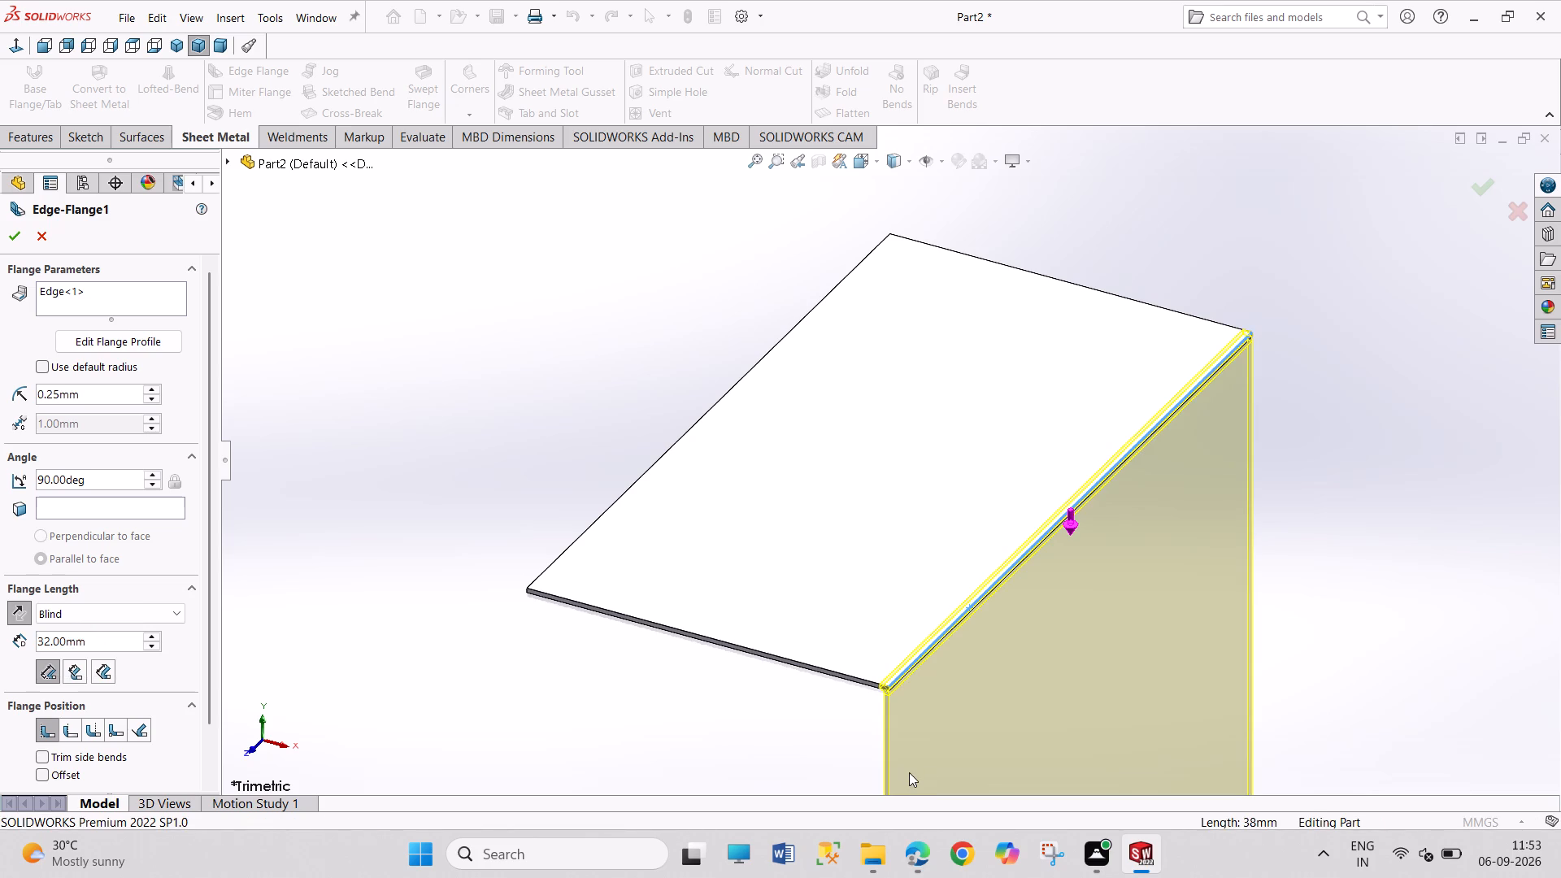
{"action": "left_click", "coordinate": [15, 235]}
Create an edge flange on the plate's opposite long edge (-X side), with the default radius off and a 0.25 mm bend radius.
{"action": "scroll", "coordinate": [761, 637], "scroll_direction": "down", "scroll_amount": 2}
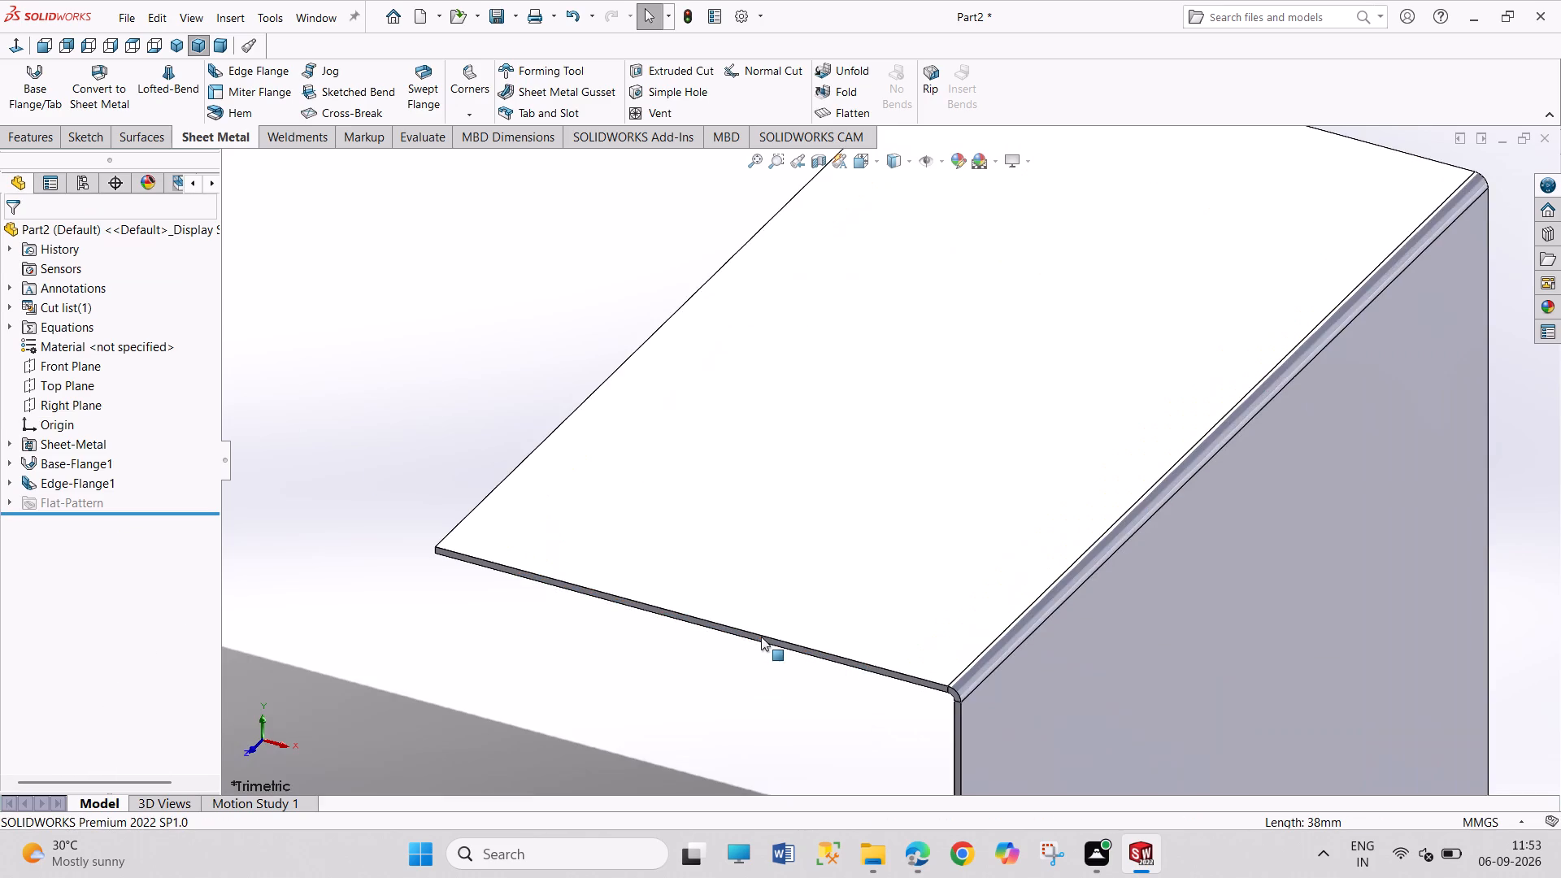
{"action": "scroll", "coordinate": [761, 637], "scroll_direction": "up", "scroll_amount": 4}
{"action": "middle_click_drag", "start_coordinate": [763, 685], "coordinate": [820, 624]}
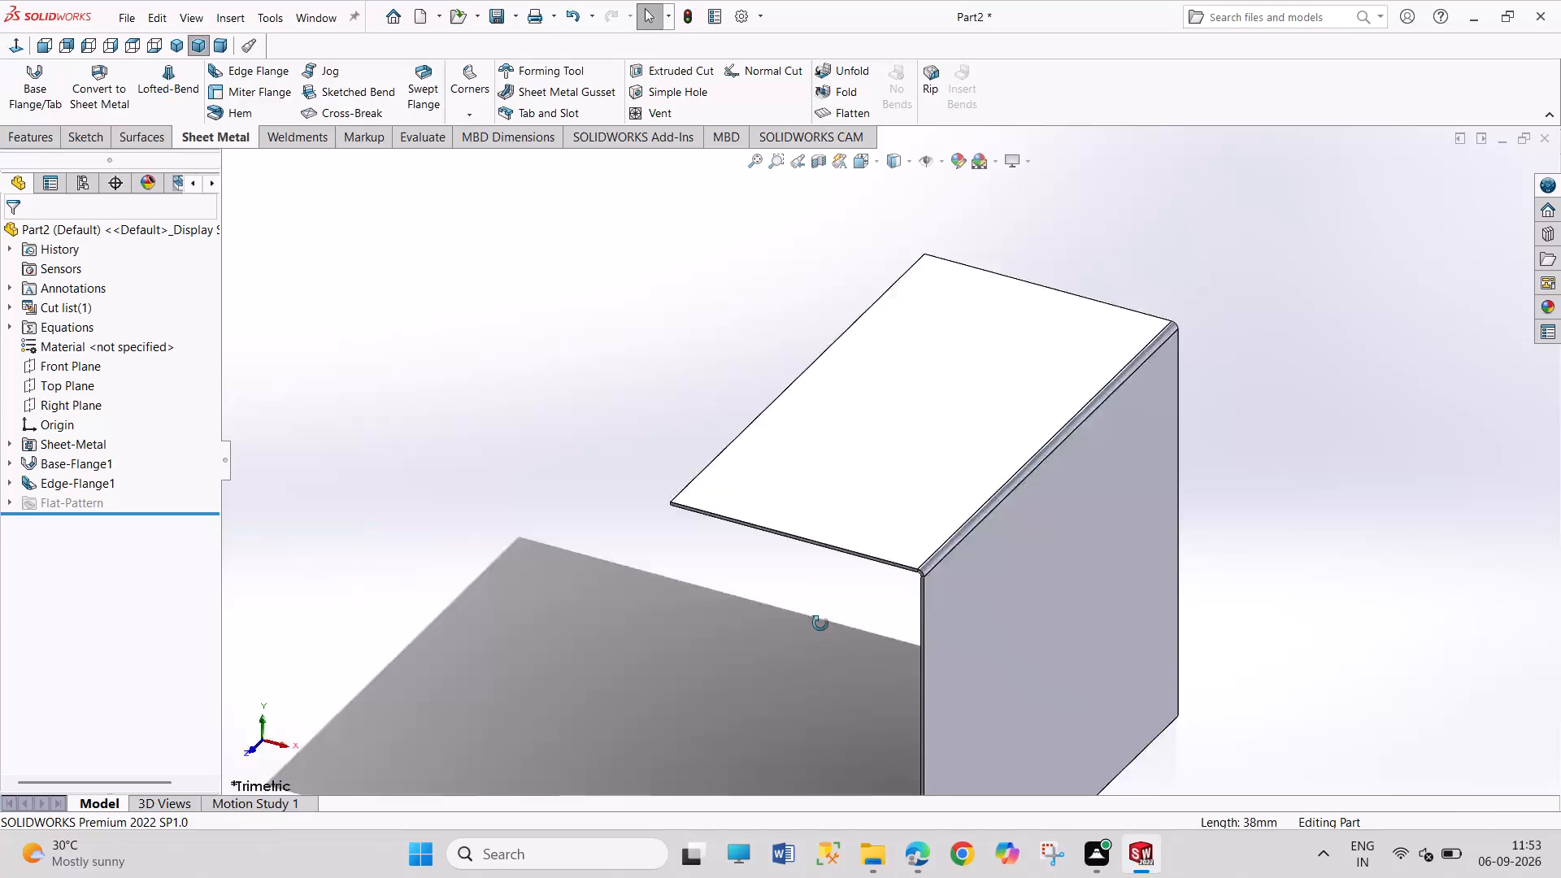
{"action": "middle_click_drag", "start_coordinate": [820, 624], "coordinate": [854, 633]}
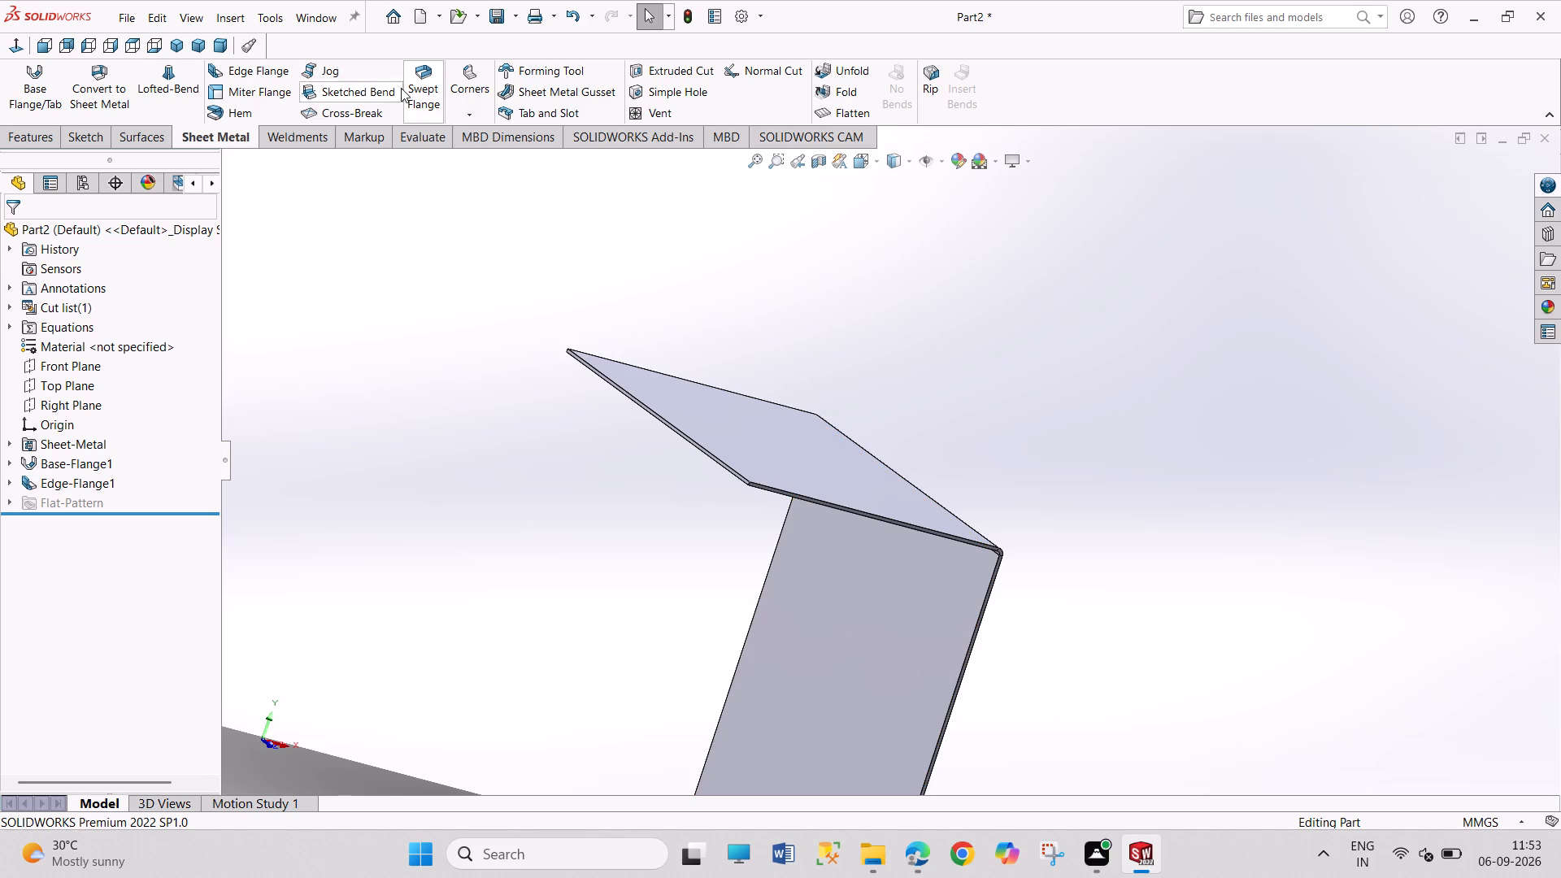
{"action": "left_click", "coordinate": [262, 77]}
{"action": "left_click", "coordinate": [676, 427]}
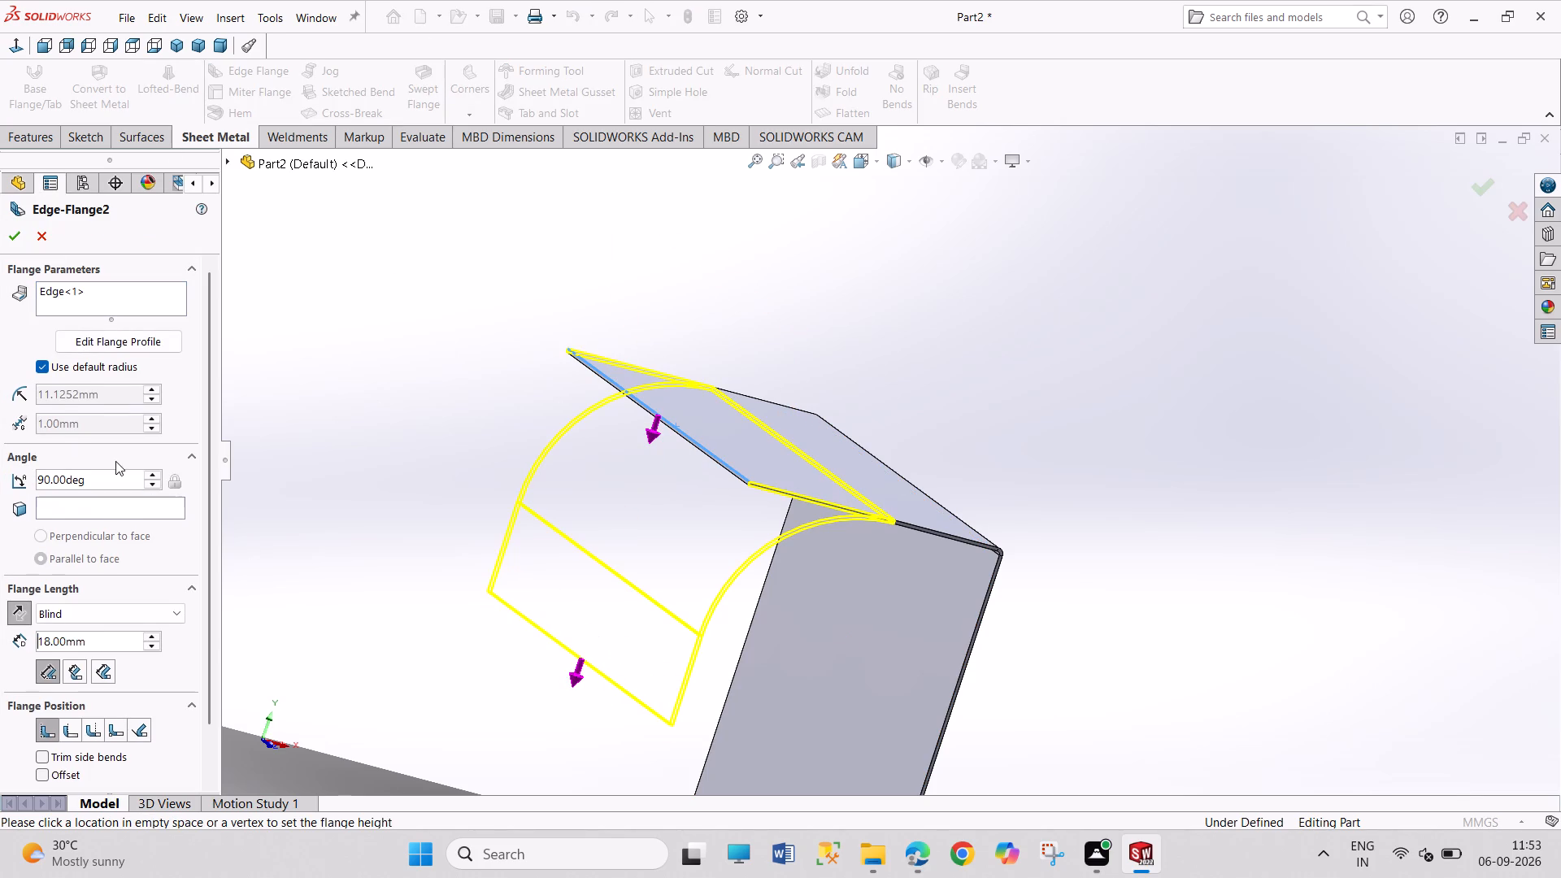
{"action": "left_click", "coordinate": [41, 364]}
{"action": "double_click", "coordinate": [118, 399]}
{"action": "type", "text": "0.25"}
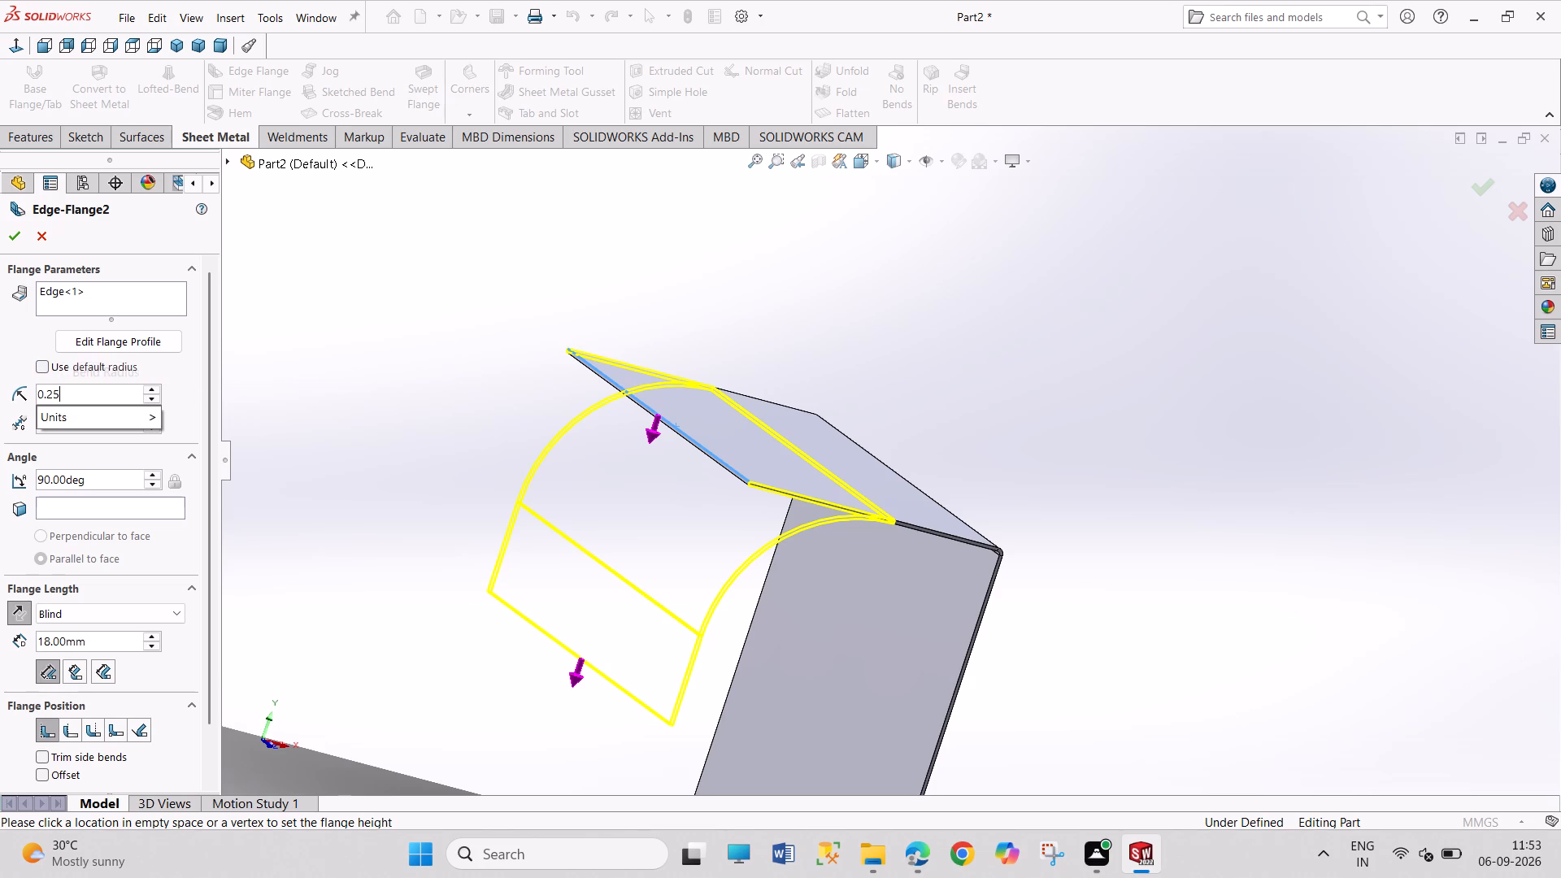
{"action": "key", "text": "Return"}
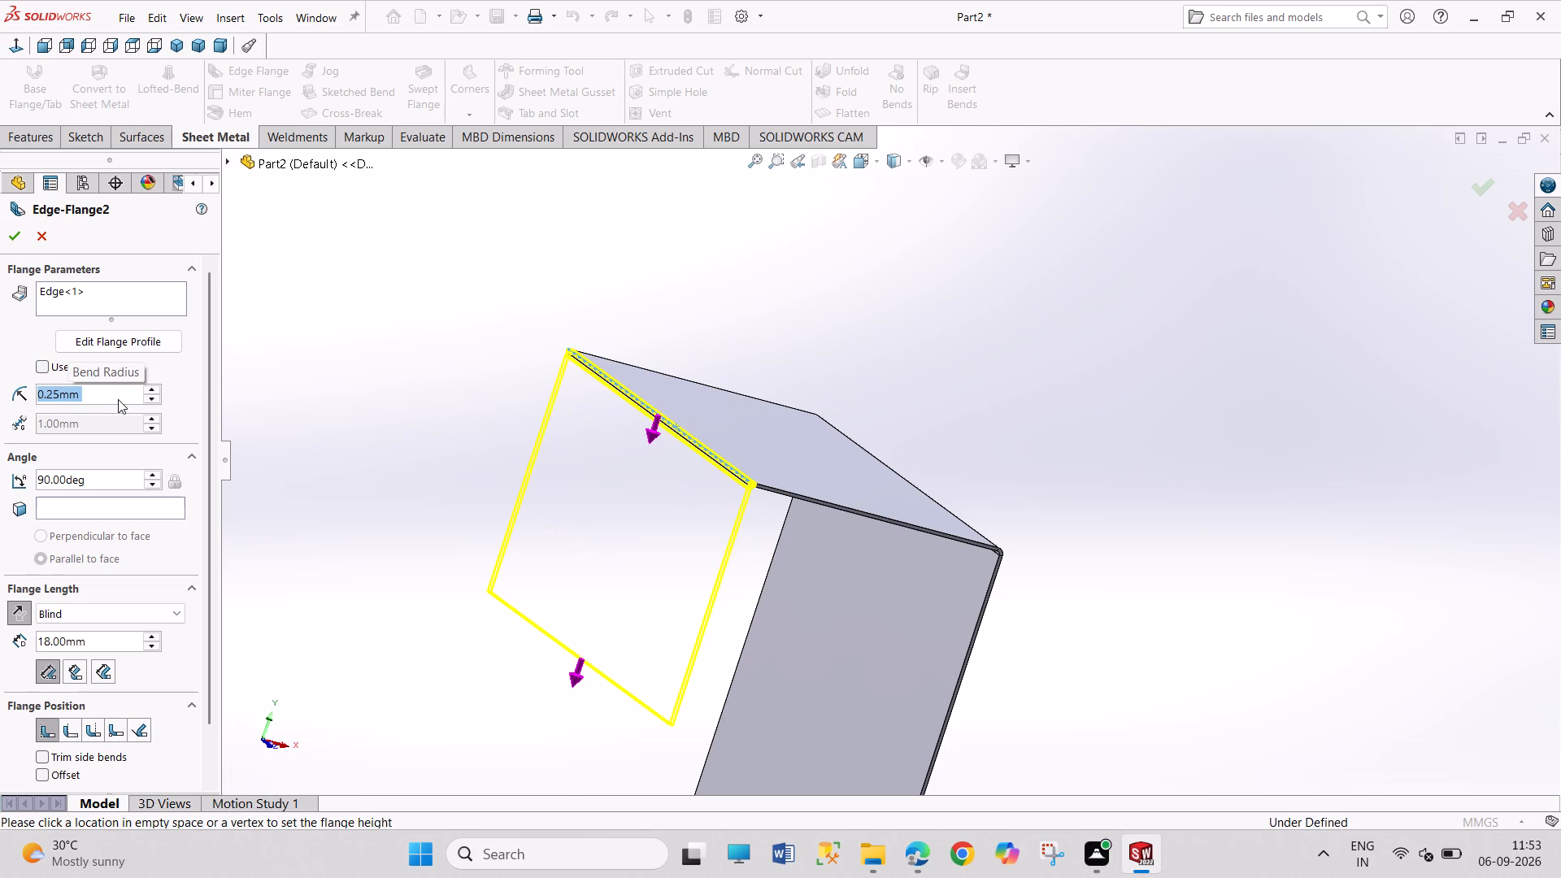
{"action": "type", "text": "32"}
{"action": "key", "text": "Return"}
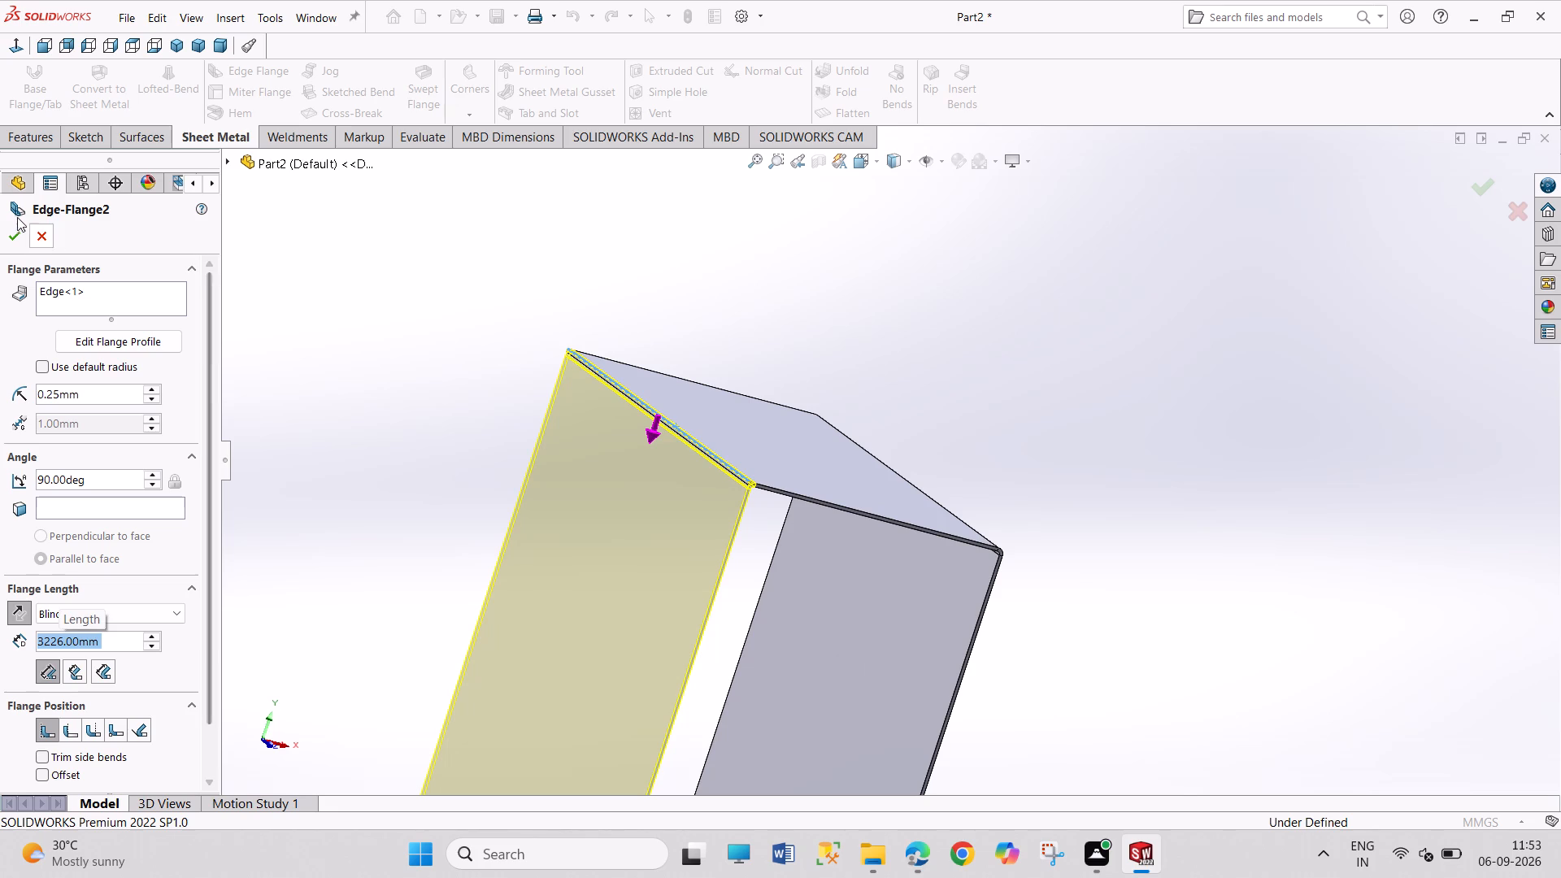
{"action": "left_click", "coordinate": [7, 237]}
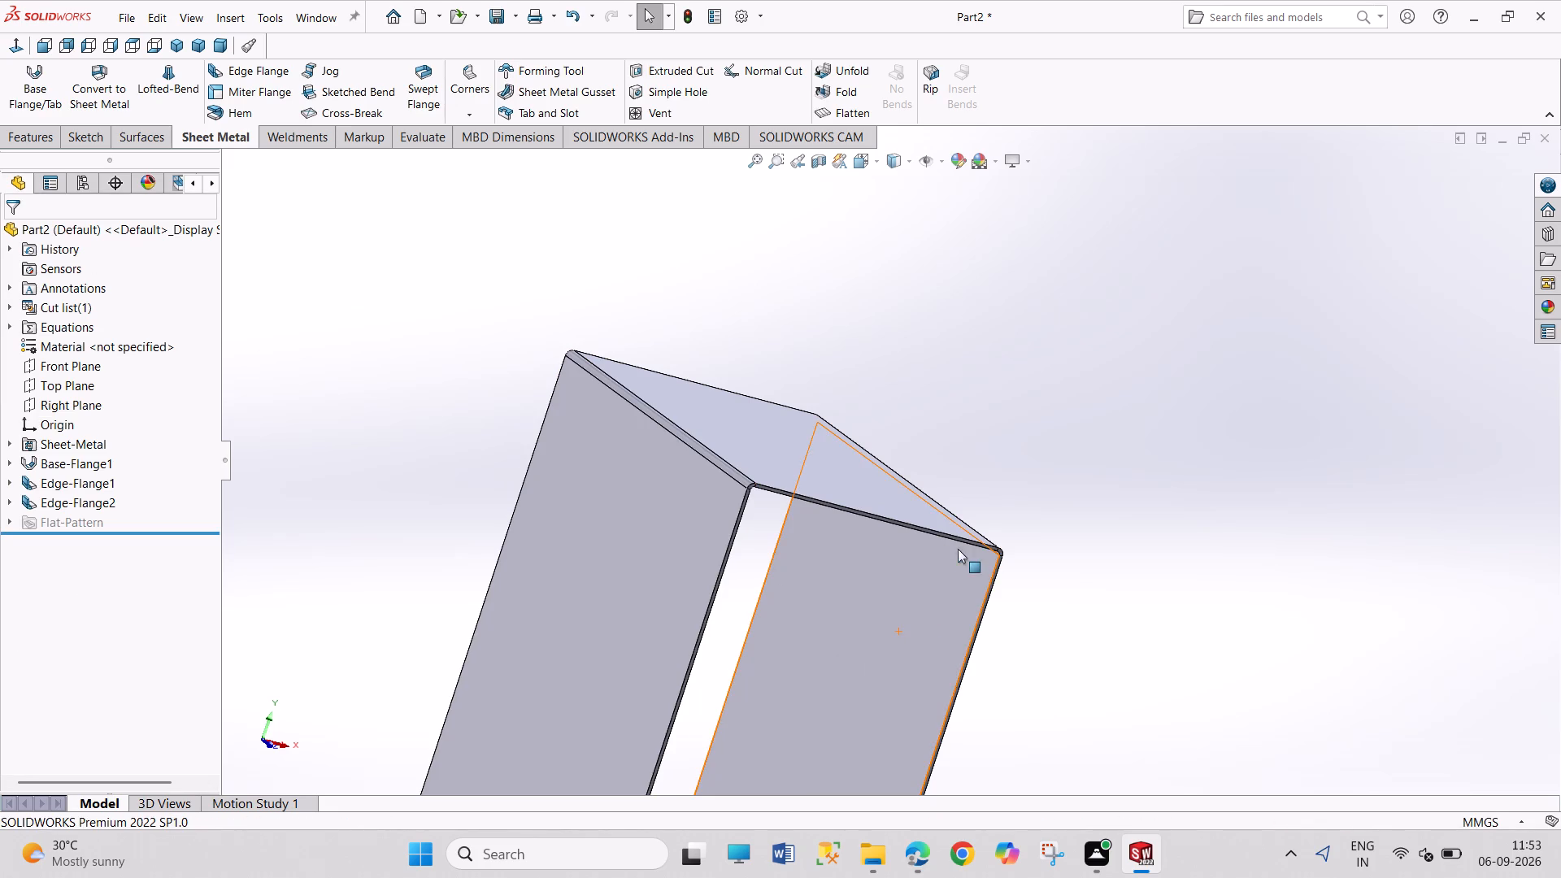
Edit the second edge flange (-X side) and set its length to 32 mm.
{"action": "middle_click_drag", "start_coordinate": [949, 560], "coordinate": [896, 531]}
{"action": "scroll", "coordinate": [899, 535], "scroll_direction": "up", "scroll_amount": 6}
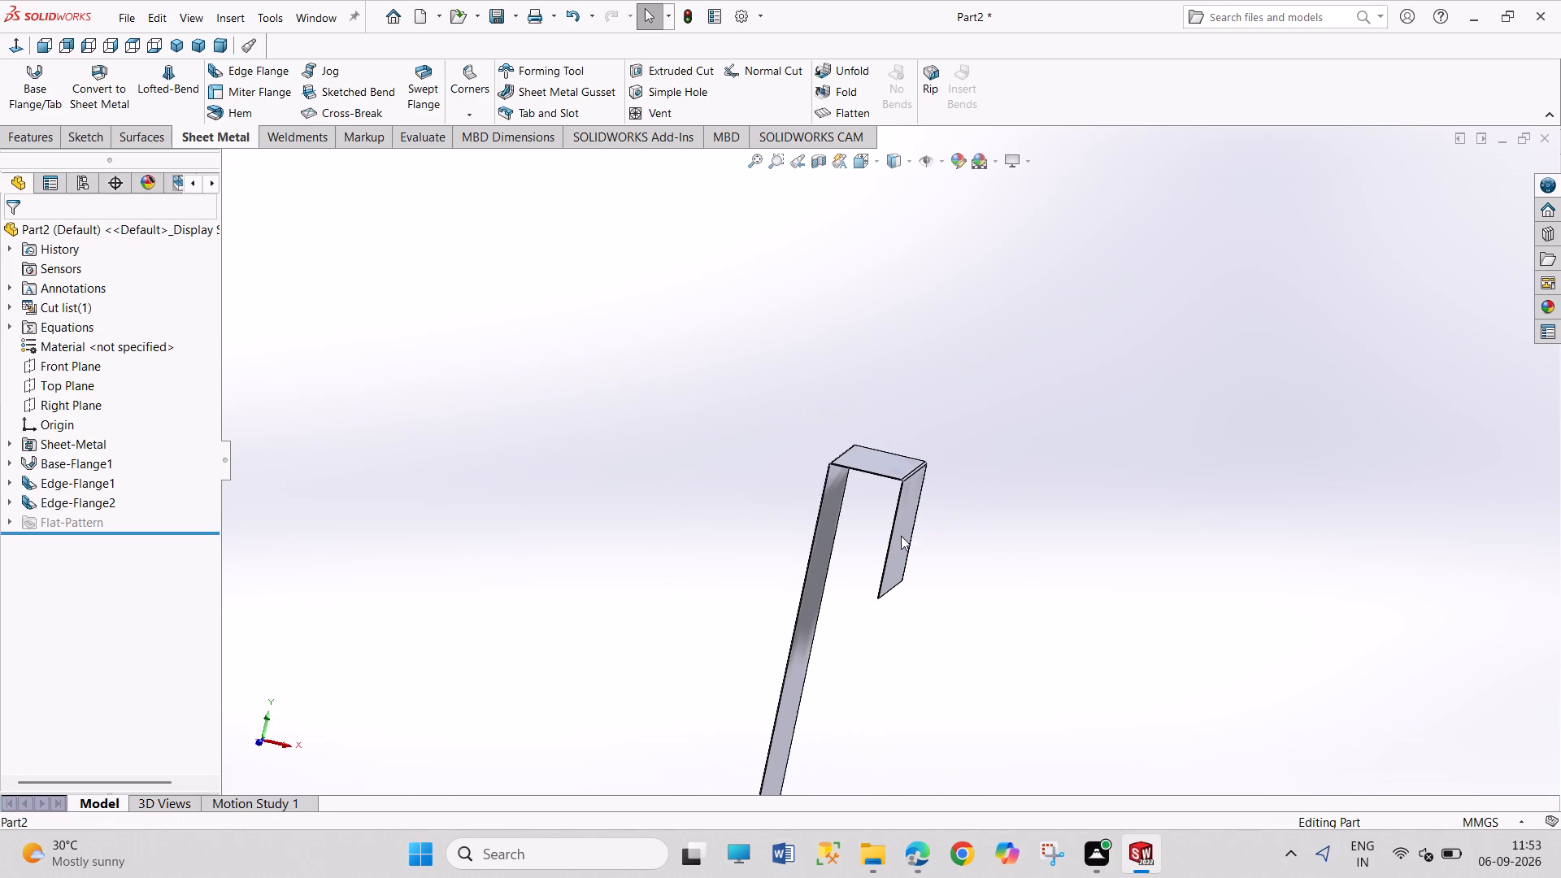
{"action": "scroll", "coordinate": [924, 610], "scroll_direction": "up", "scroll_amount": 5}
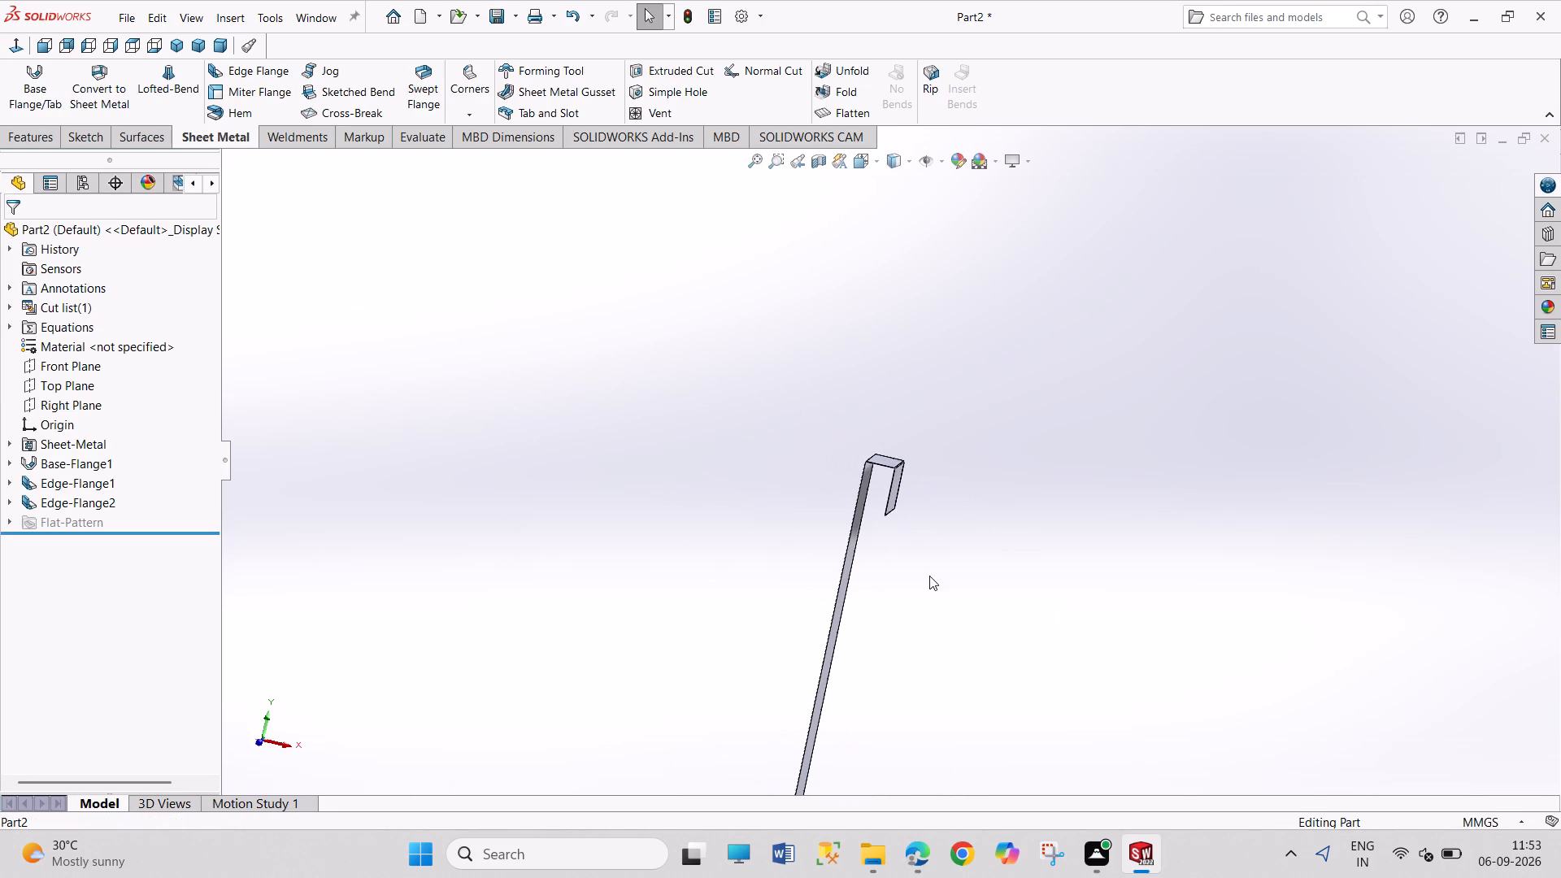
{"action": "scroll", "coordinate": [881, 606], "scroll_direction": "down", "scroll_amount": 1}
{"action": "scroll", "coordinate": [881, 606], "scroll_direction": "up", "scroll_amount": 2}
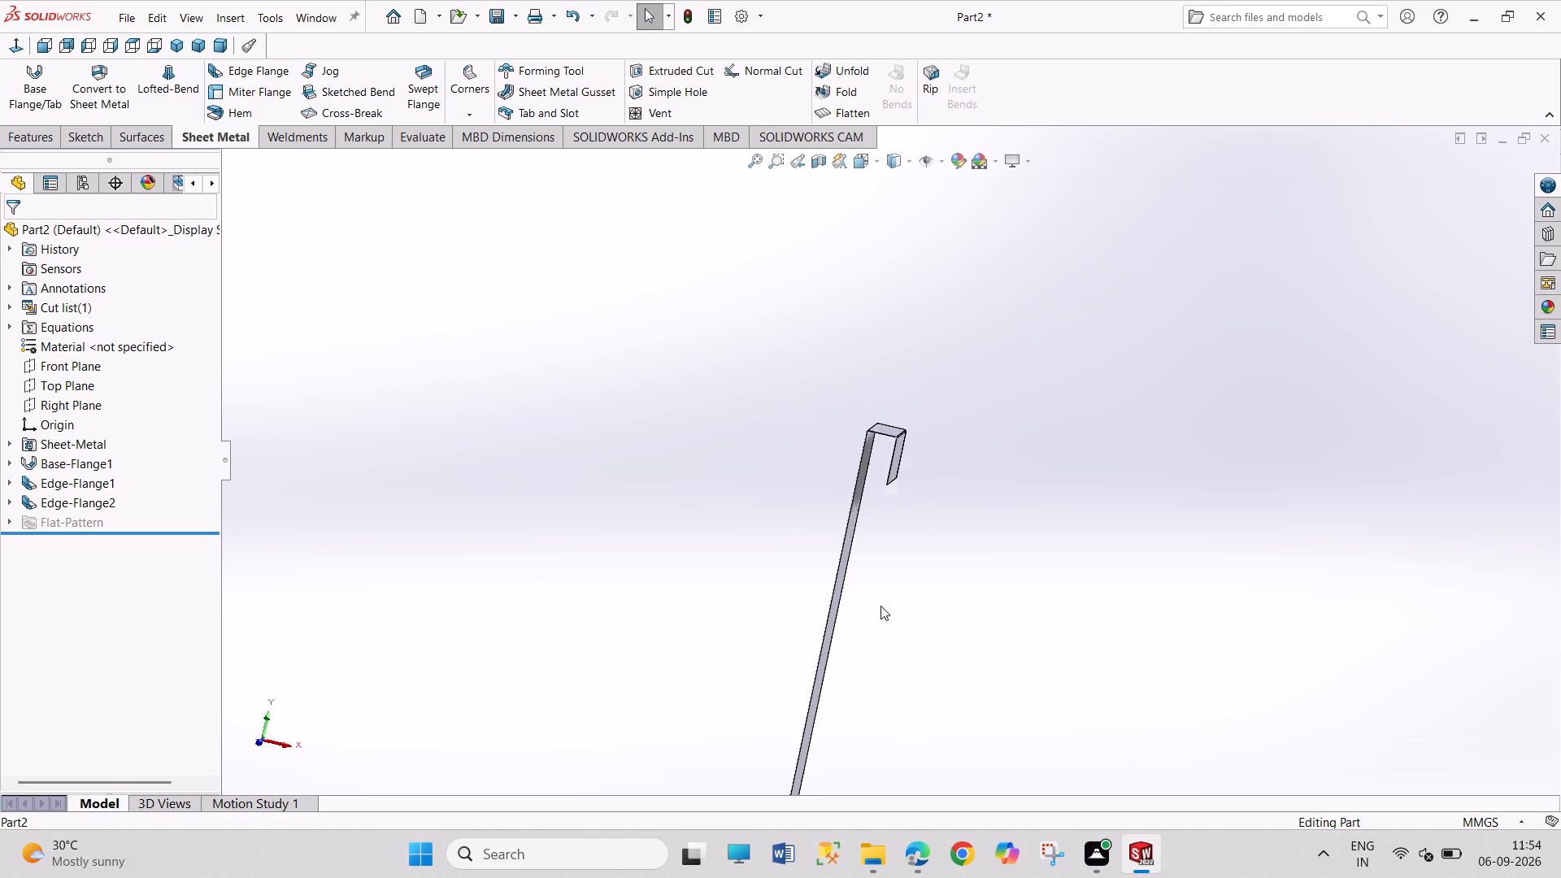
{"action": "scroll", "coordinate": [881, 606], "scroll_direction": "up", "scroll_amount": 13}
{"action": "scroll", "coordinate": [949, 577], "scroll_direction": "down", "scroll_amount": 3}
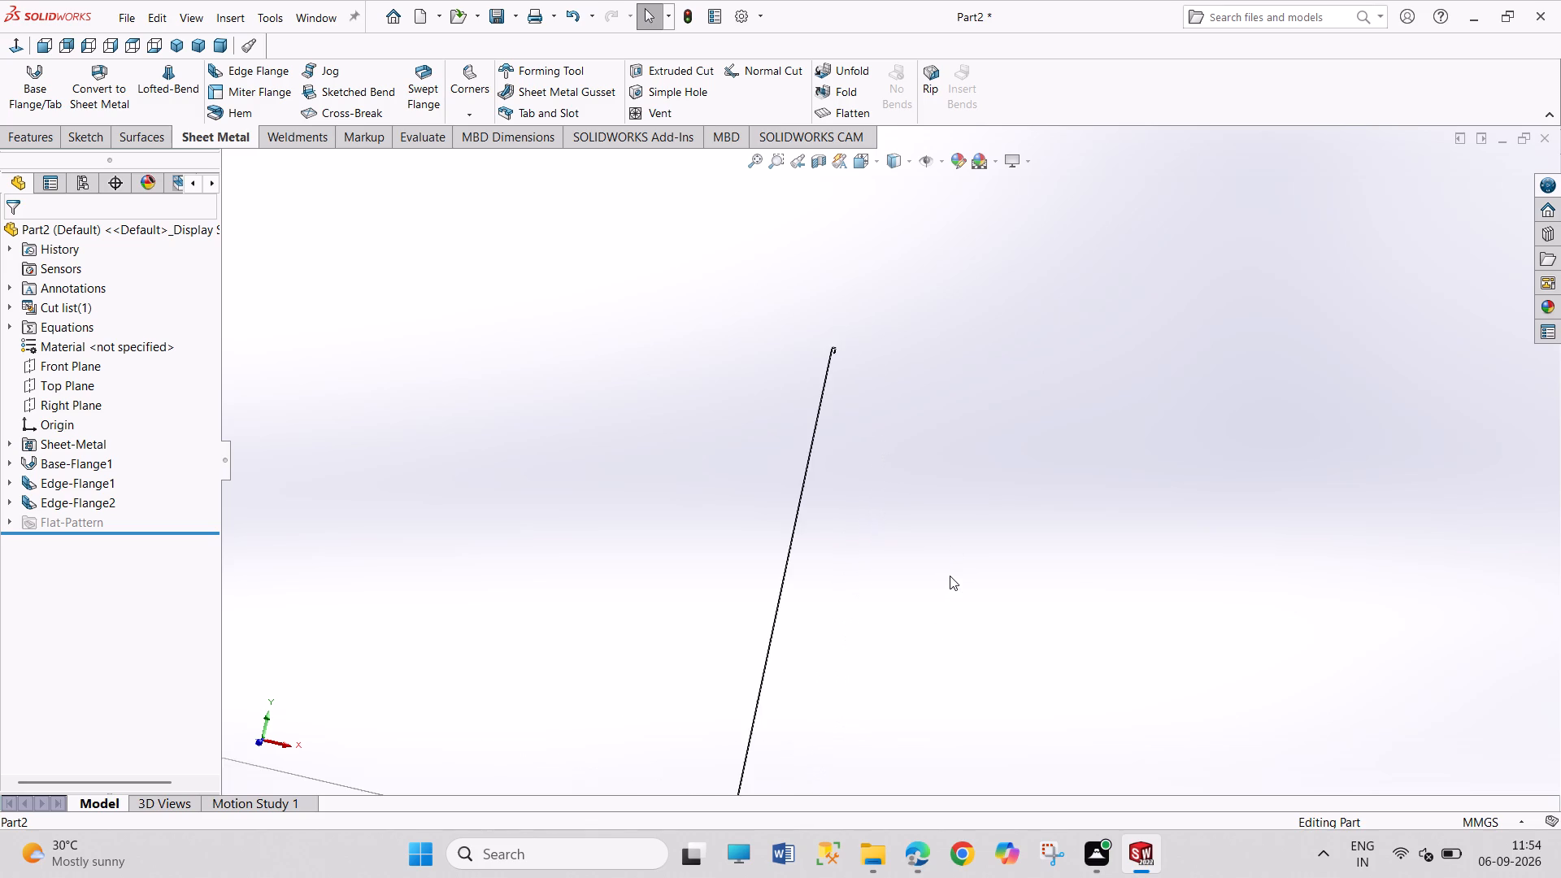
{"action": "scroll", "coordinate": [930, 384], "scroll_direction": "down", "scroll_amount": 5}
{"action": "scroll", "coordinate": [675, 347], "scroll_direction": "down", "scroll_amount": 6}
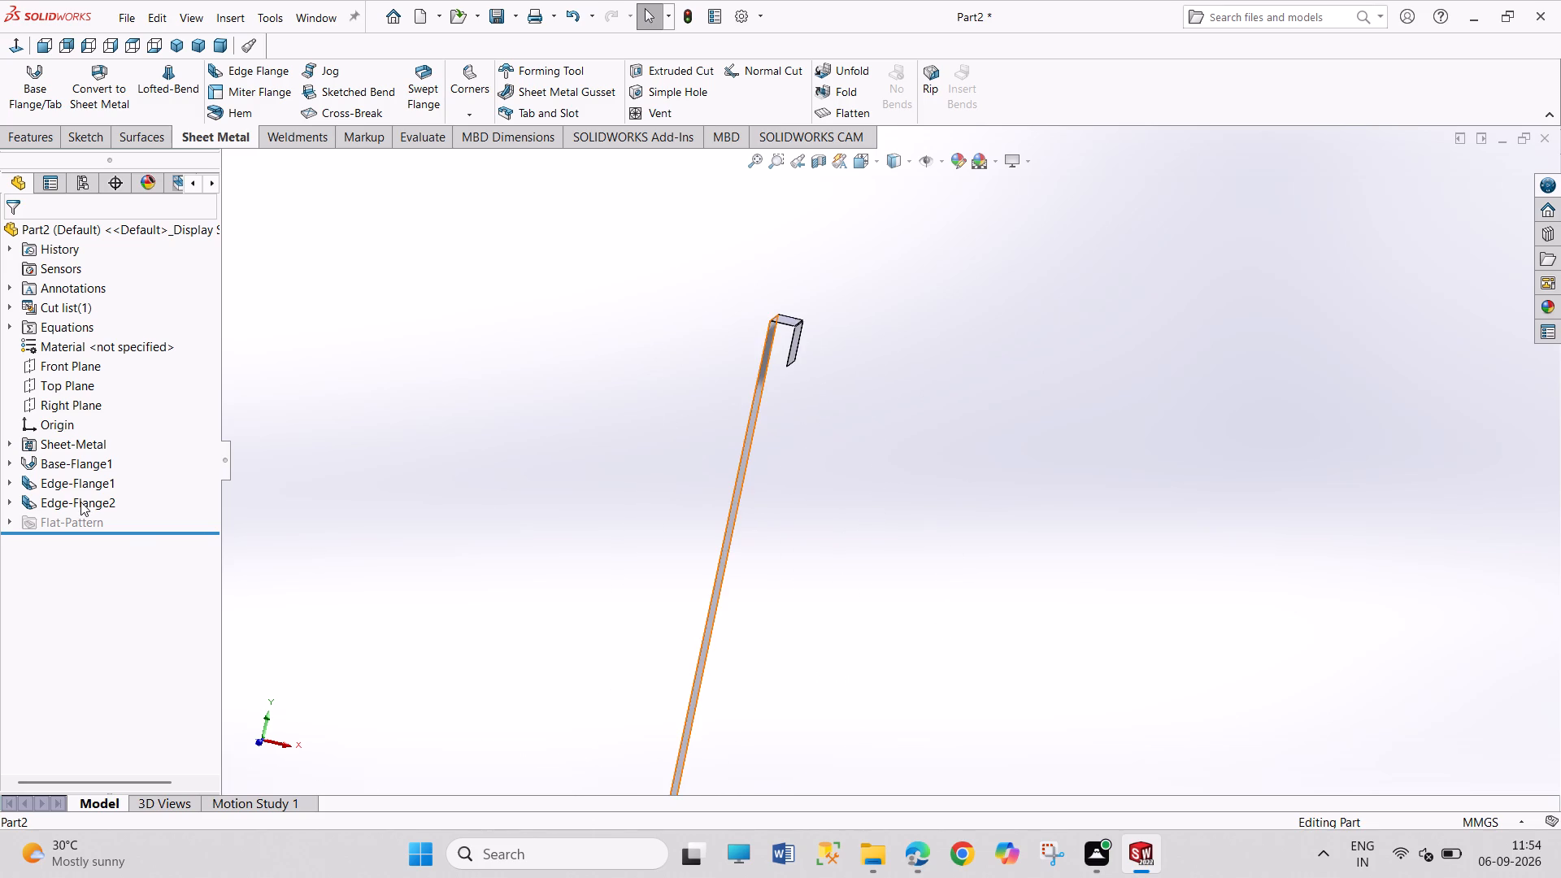
{"action": "right_click", "coordinate": [80, 502]}
{"action": "left_click", "coordinate": [93, 450]}
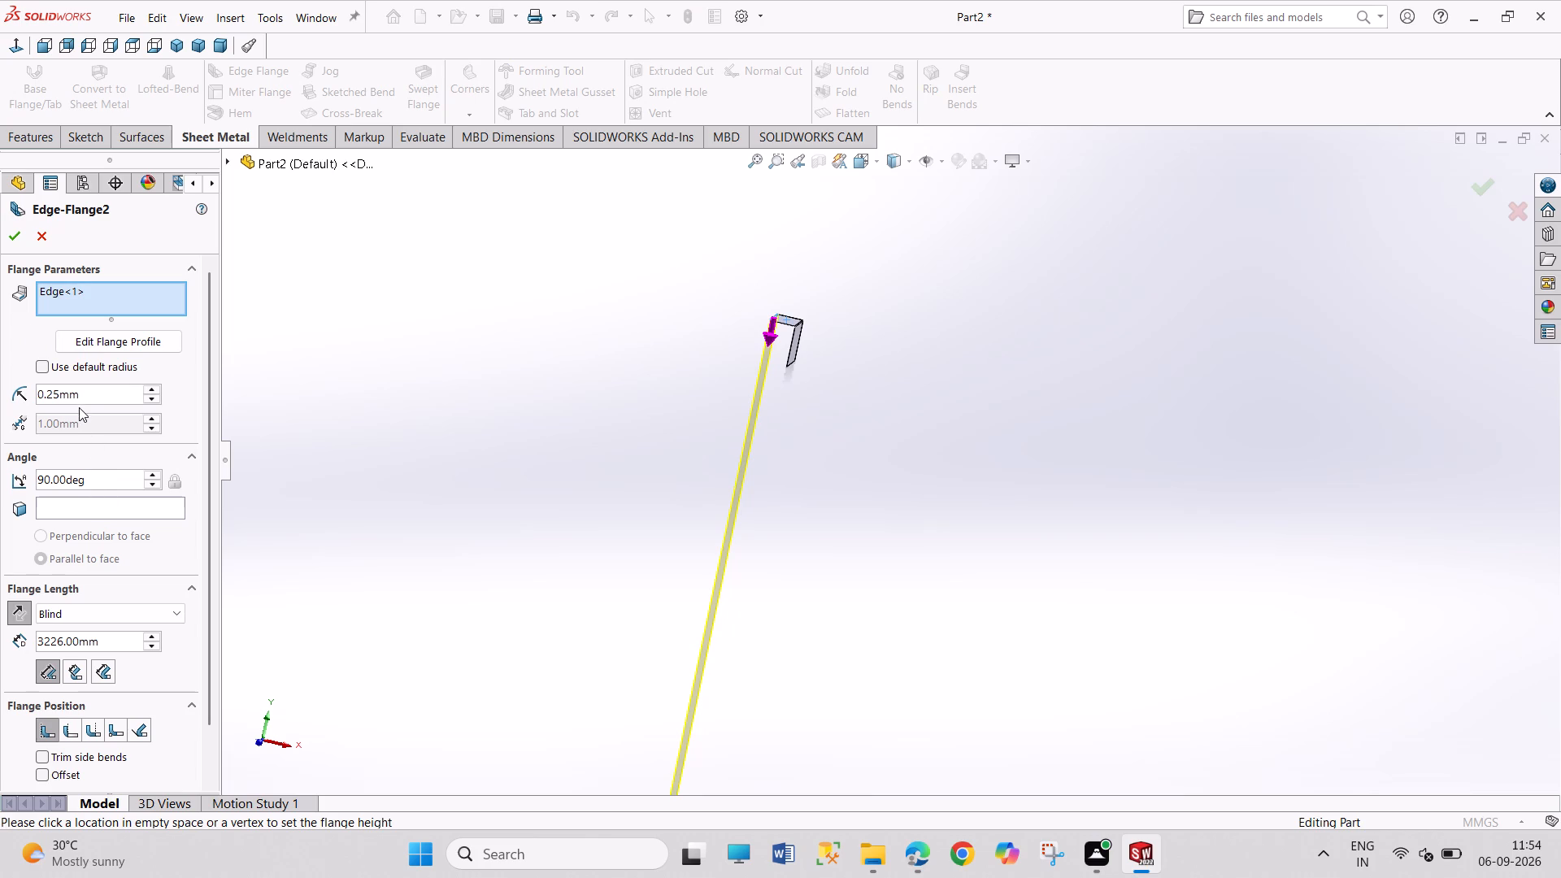
{"action": "double_click", "coordinate": [93, 636]}
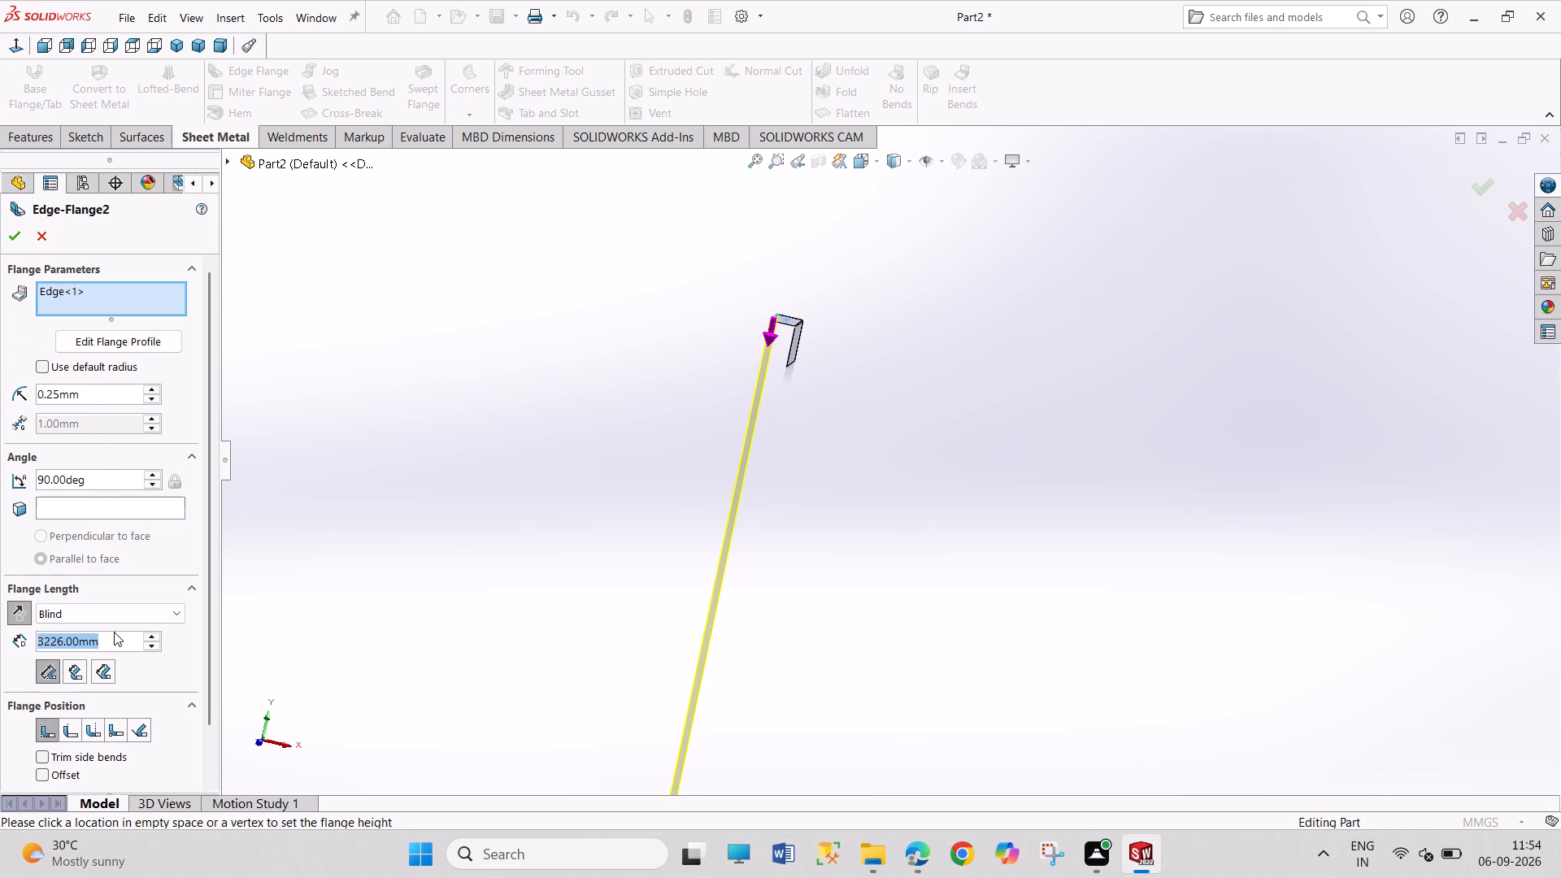
{"action": "type", "text": "32"}
{"action": "key", "text": "Return"}
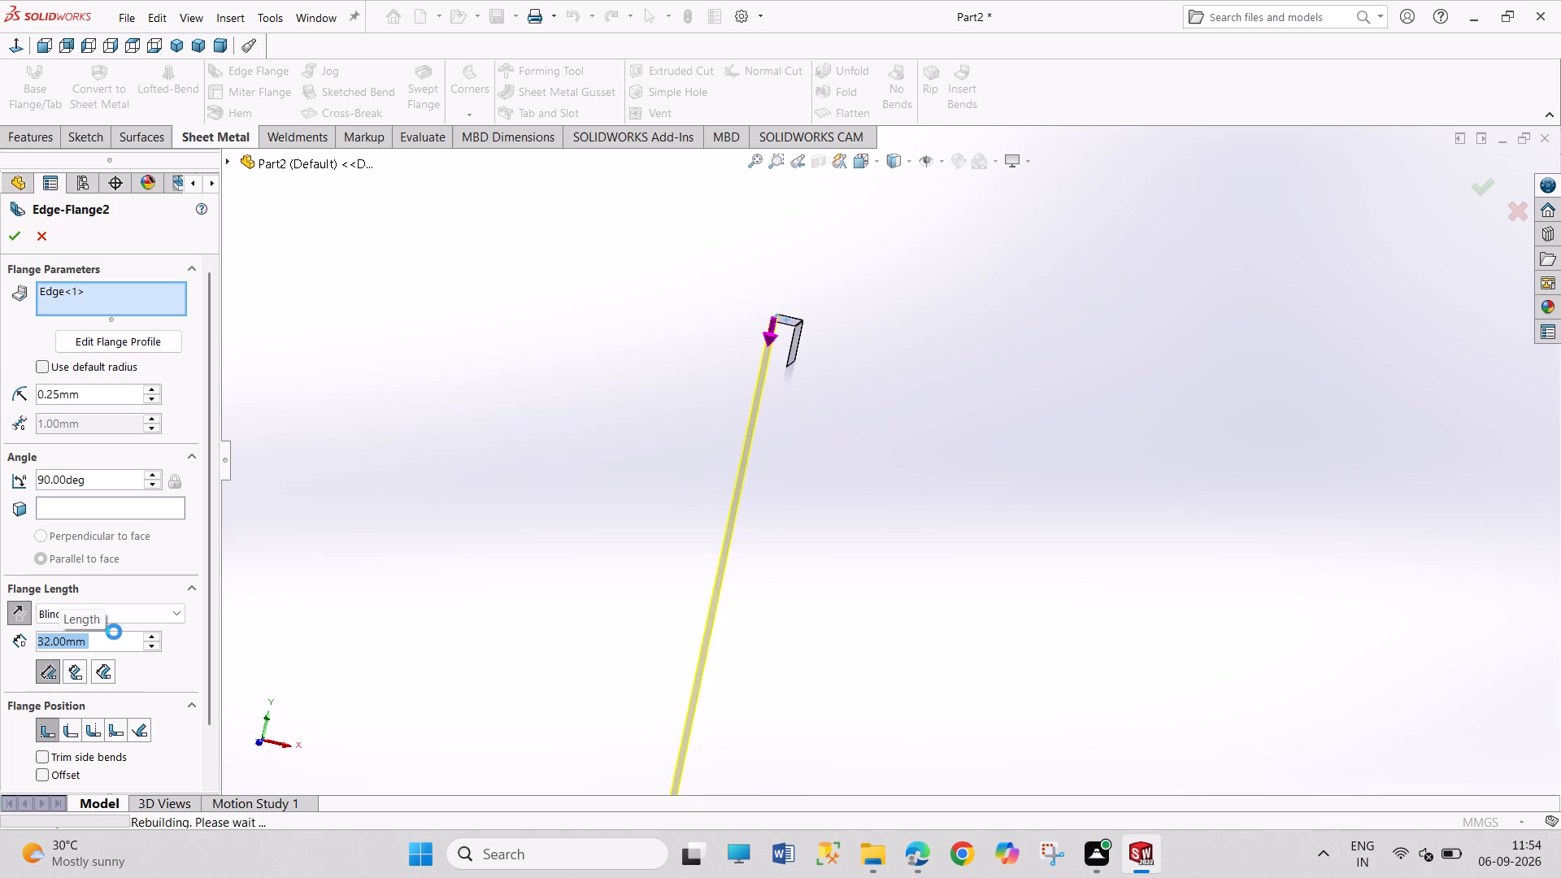
{"action": "left_click", "coordinate": [15, 227]}
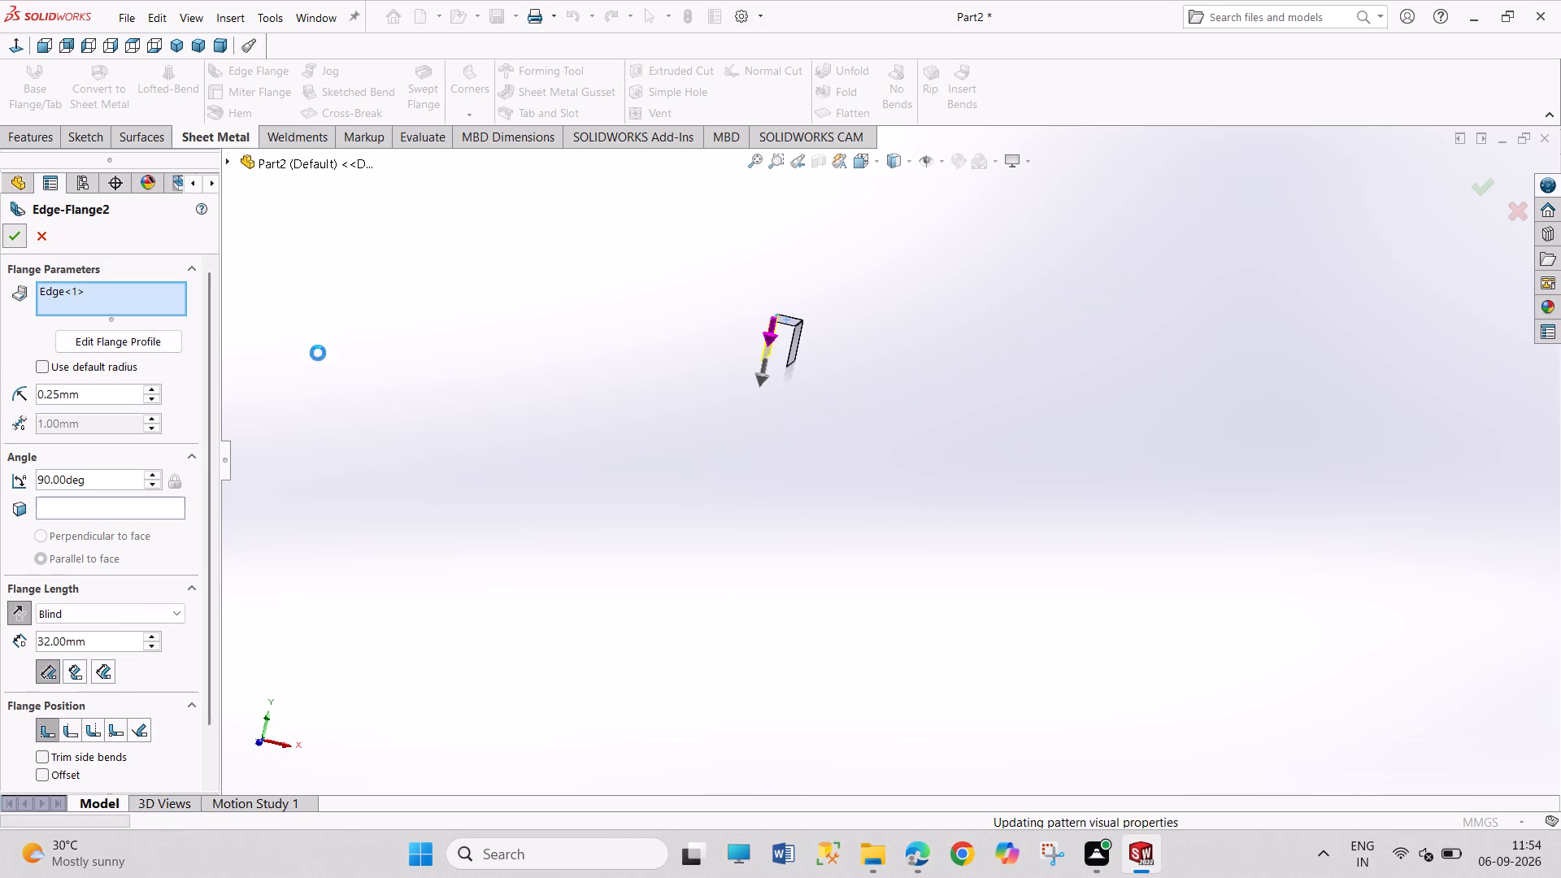
Start an edge flange on the +X side leg's bottom edge, with the default radius off and a 0.25 mm bend radius.
{"action": "scroll", "coordinate": [808, 324], "scroll_direction": "down", "scroll_amount": 6}
{"action": "scroll", "coordinate": [842, 493], "scroll_direction": "down", "scroll_amount": 5}
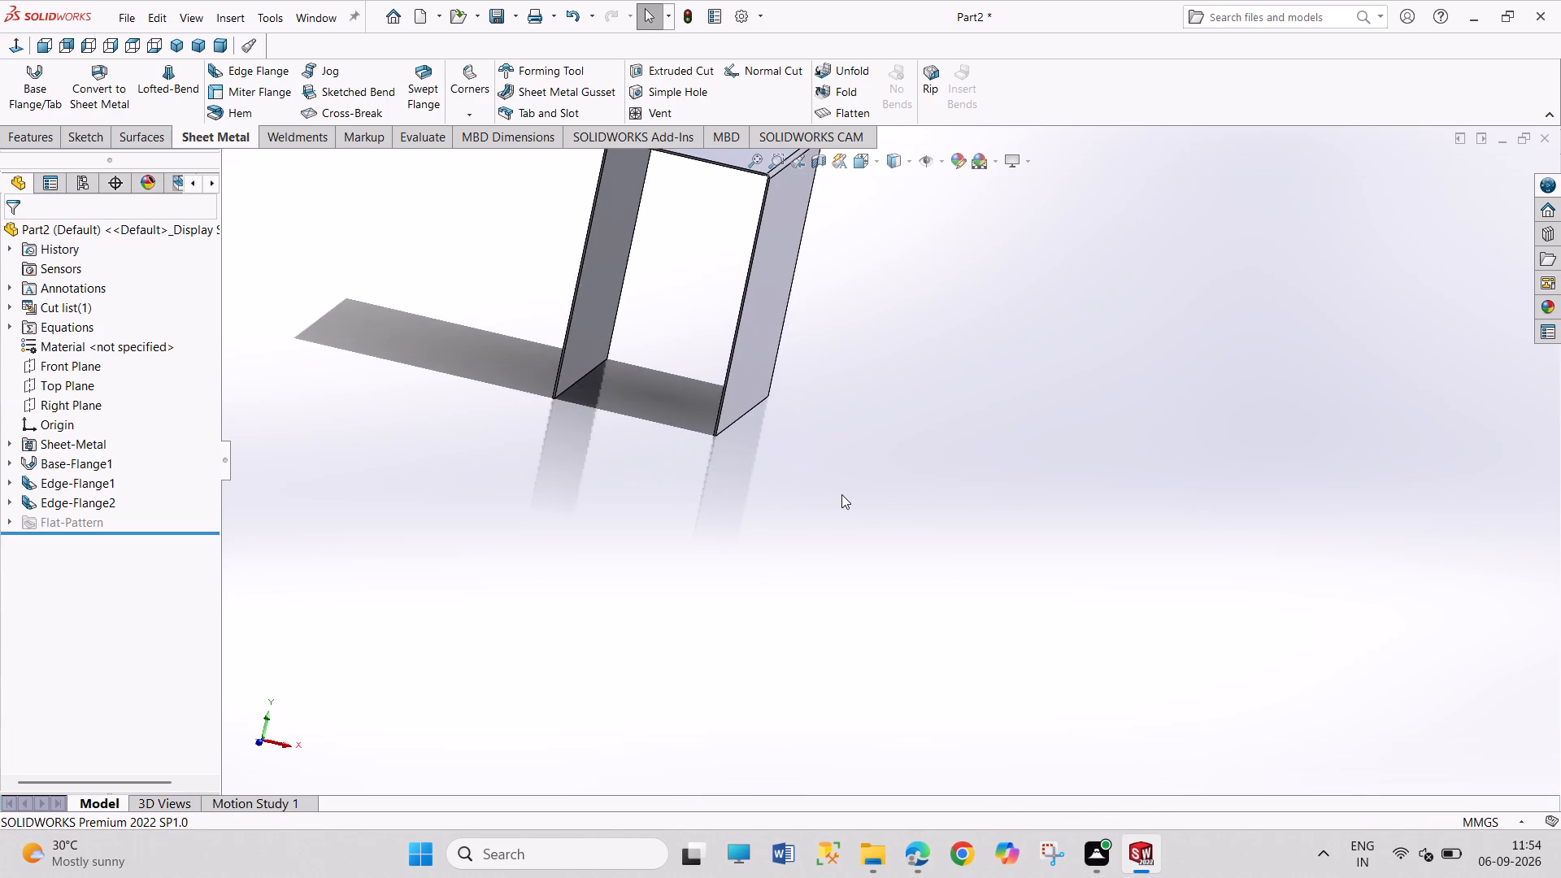
{"action": "scroll", "coordinate": [815, 369], "scroll_direction": "up", "scroll_amount": 3}
{"action": "scroll", "coordinate": [863, 269], "scroll_direction": "down", "scroll_amount": 5}
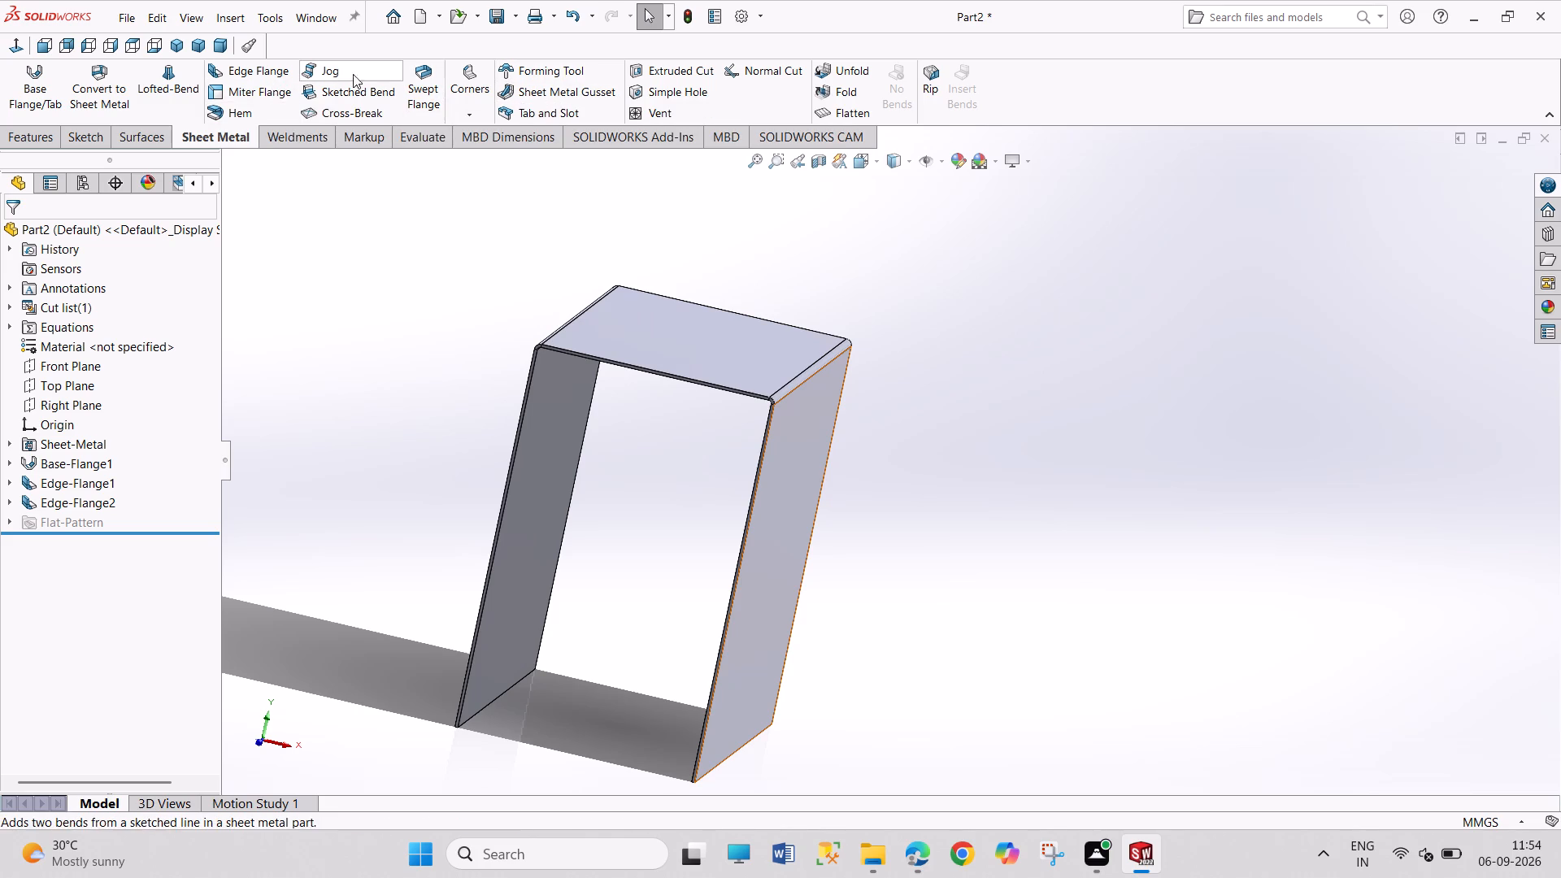
{"action": "left_click", "coordinate": [267, 76]}
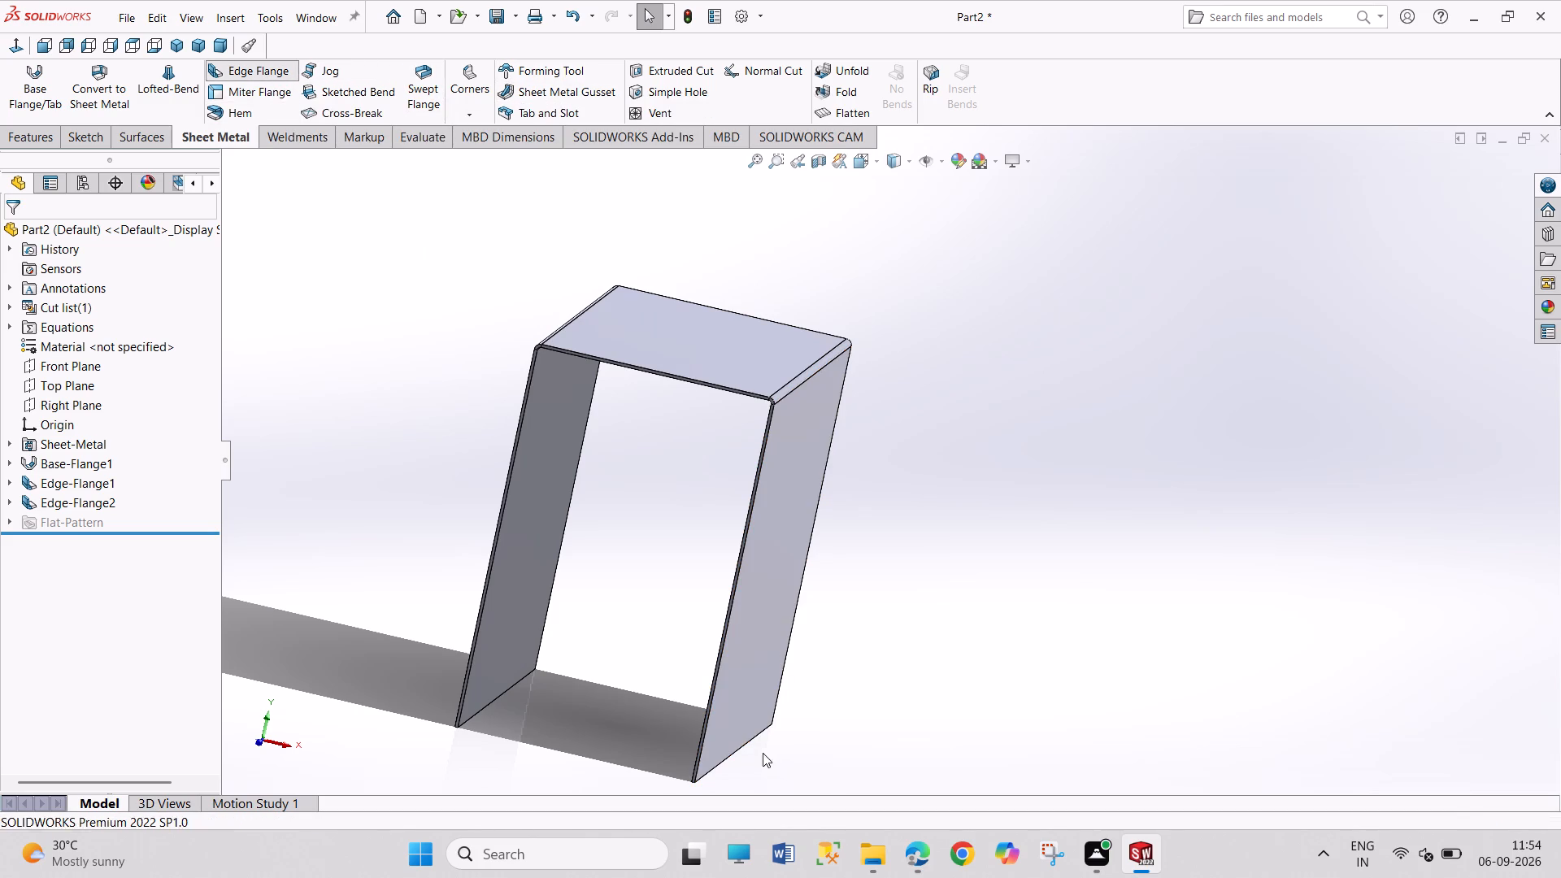
{"action": "left_click", "coordinate": [754, 738]}
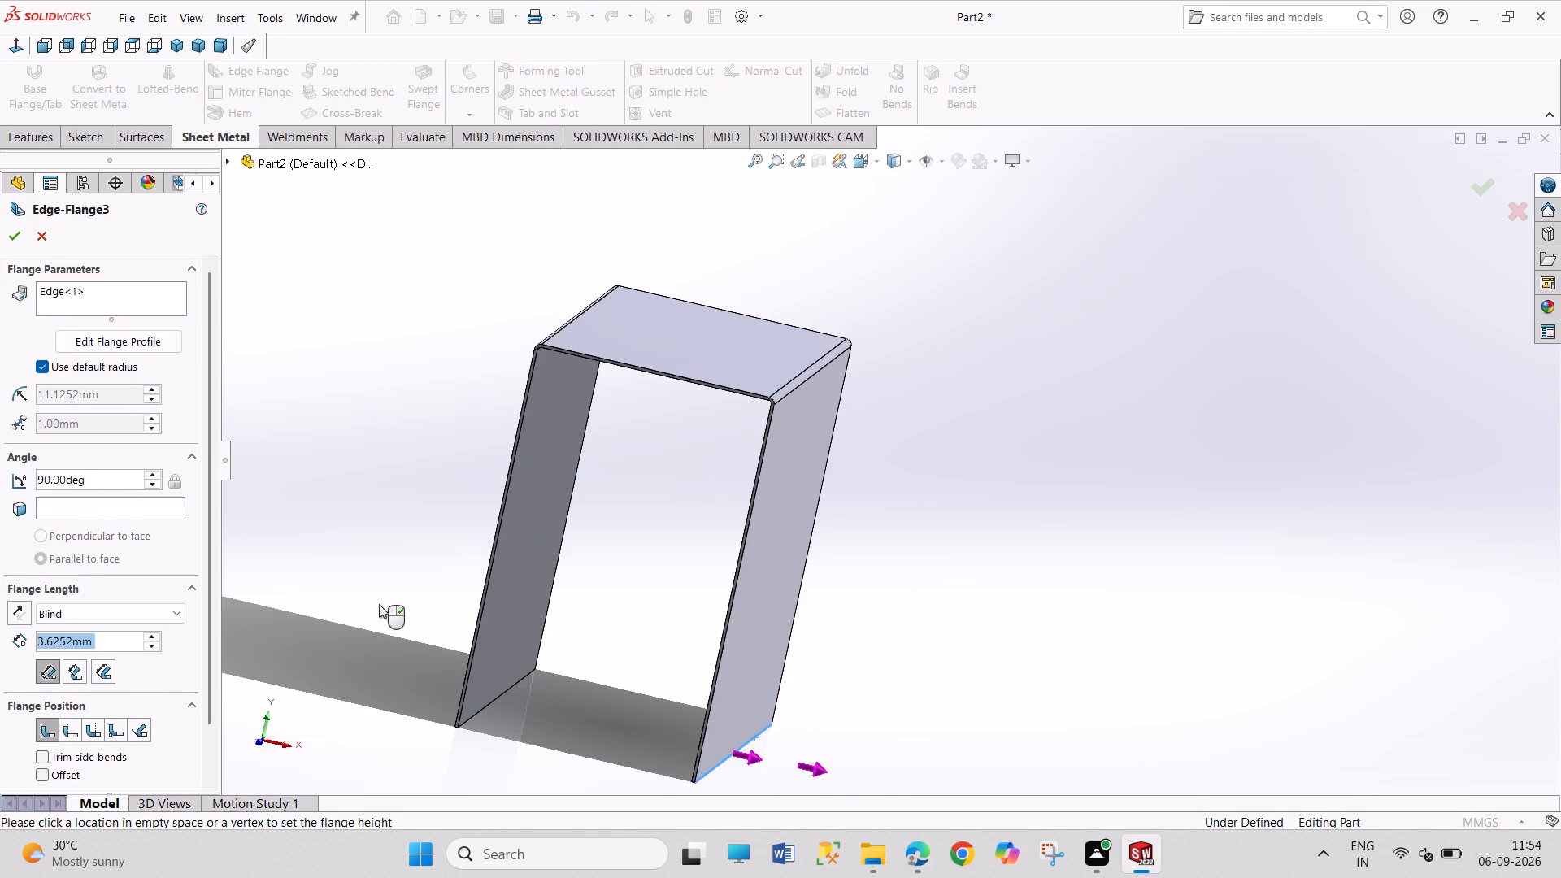
{"action": "left_click", "coordinate": [51, 372]}
{"action": "double_click", "coordinate": [113, 397]}
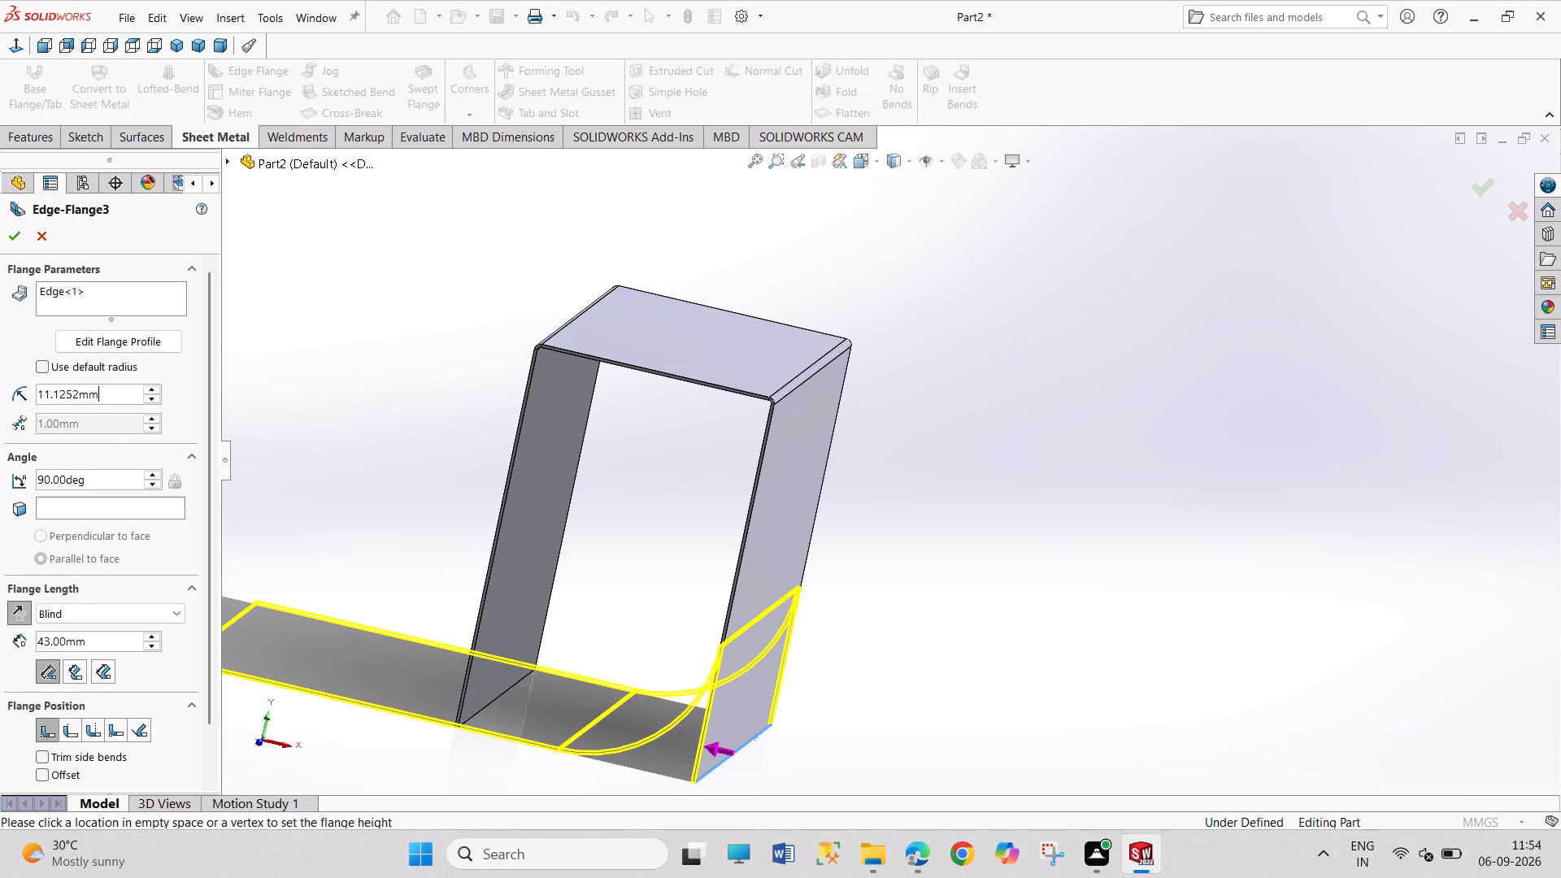
{"action": "type", "text": "0.25"}
{"action": "key", "text": "Return"}
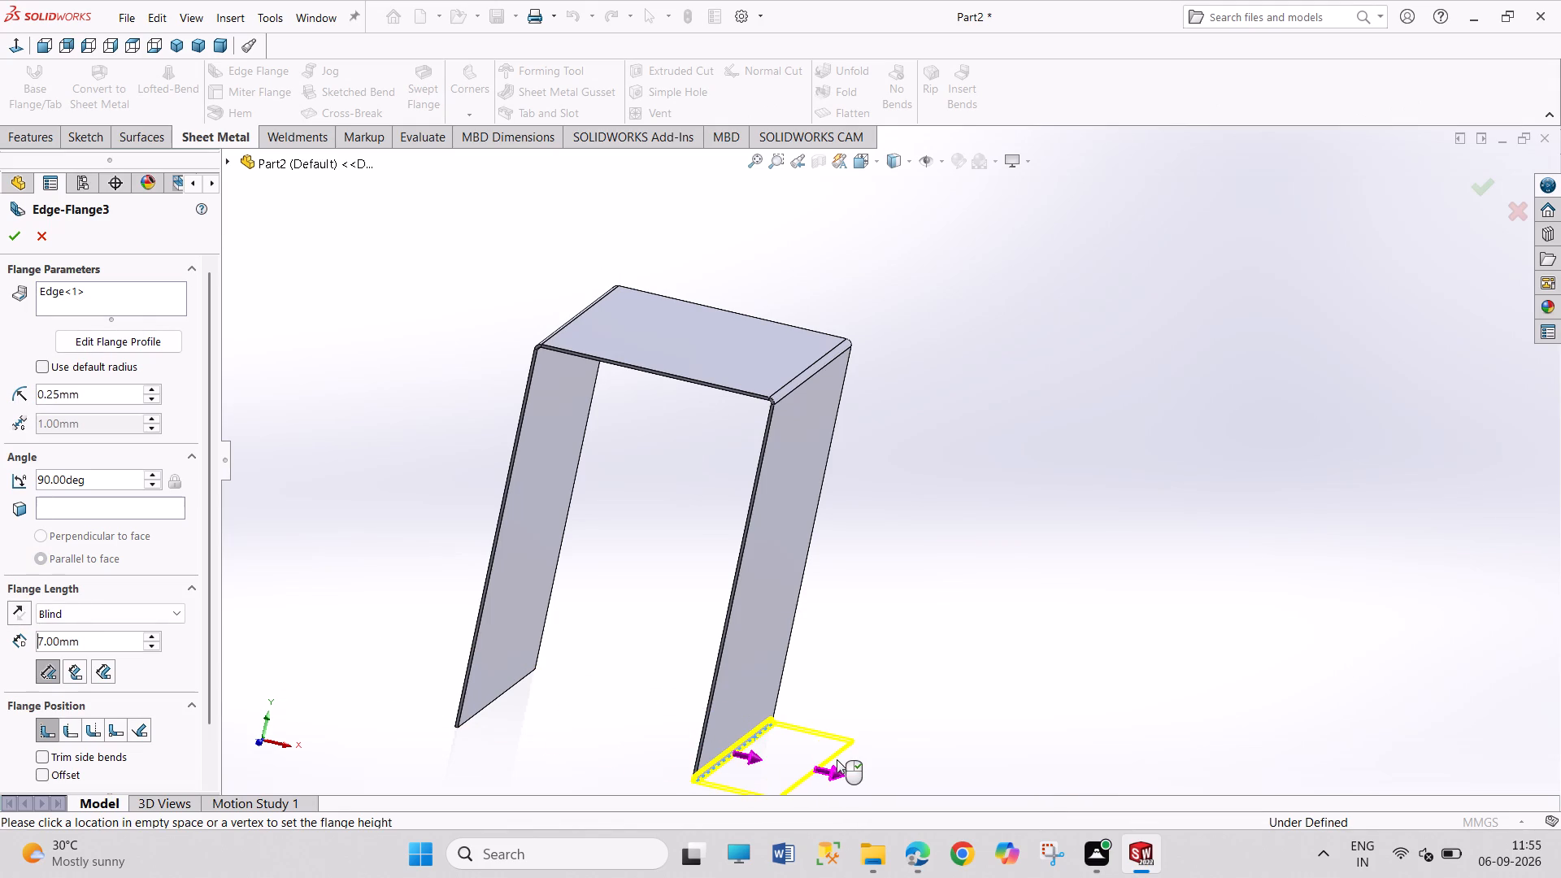
Point the flange outward from the +X side leg, set its length to 10 mm and finish it.
{"action": "type", "text": "10"}
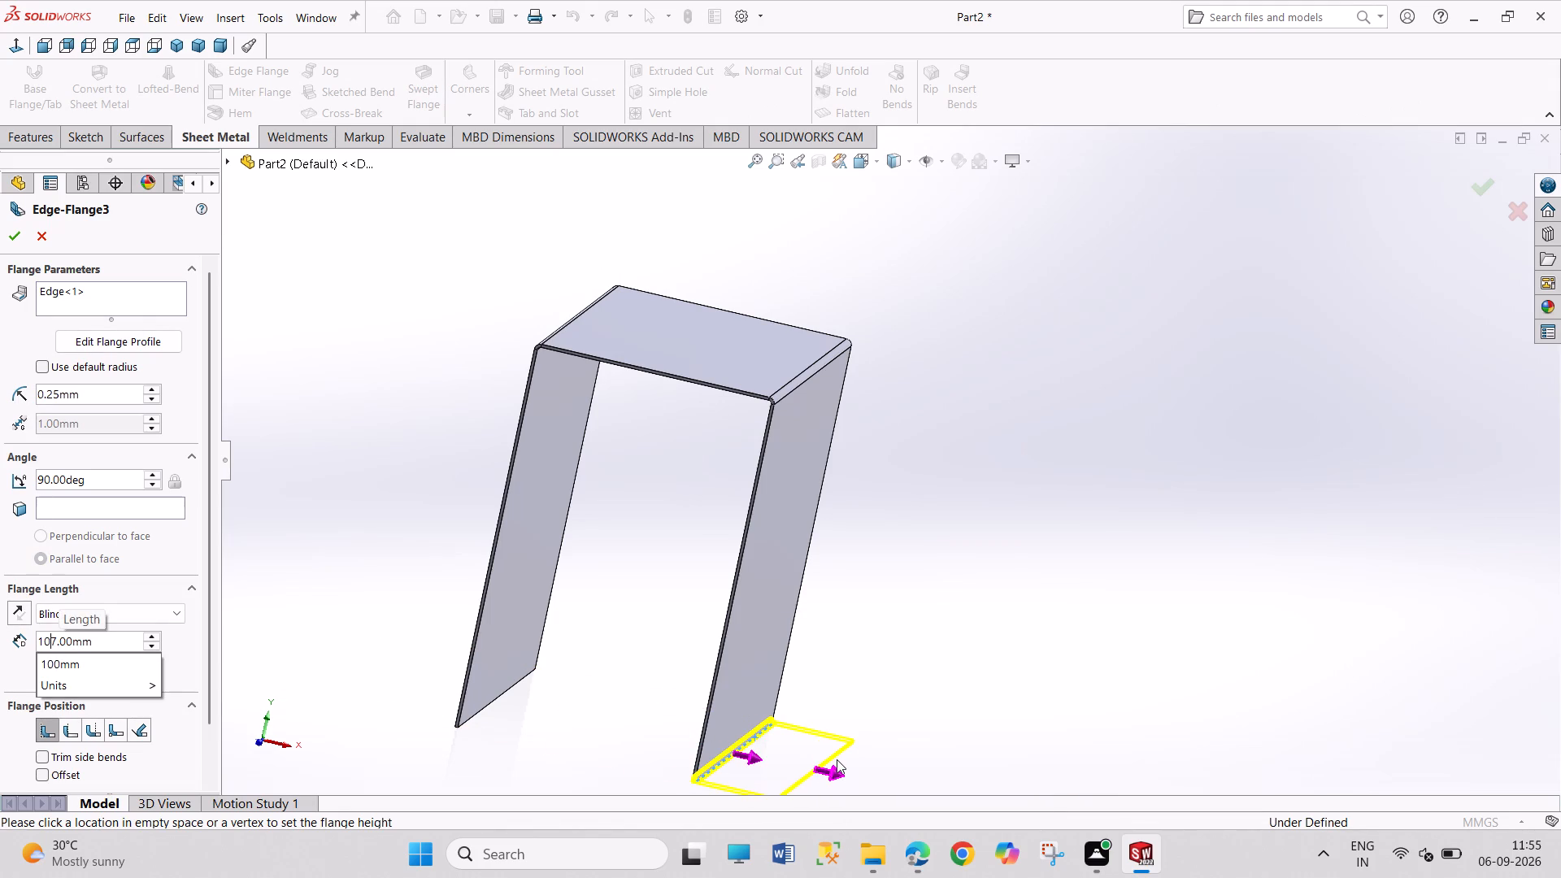
{"action": "key", "text": "Right"}
{"action": "key", "text": "BackSpace"}
{"action": "key", "text": "Return"}
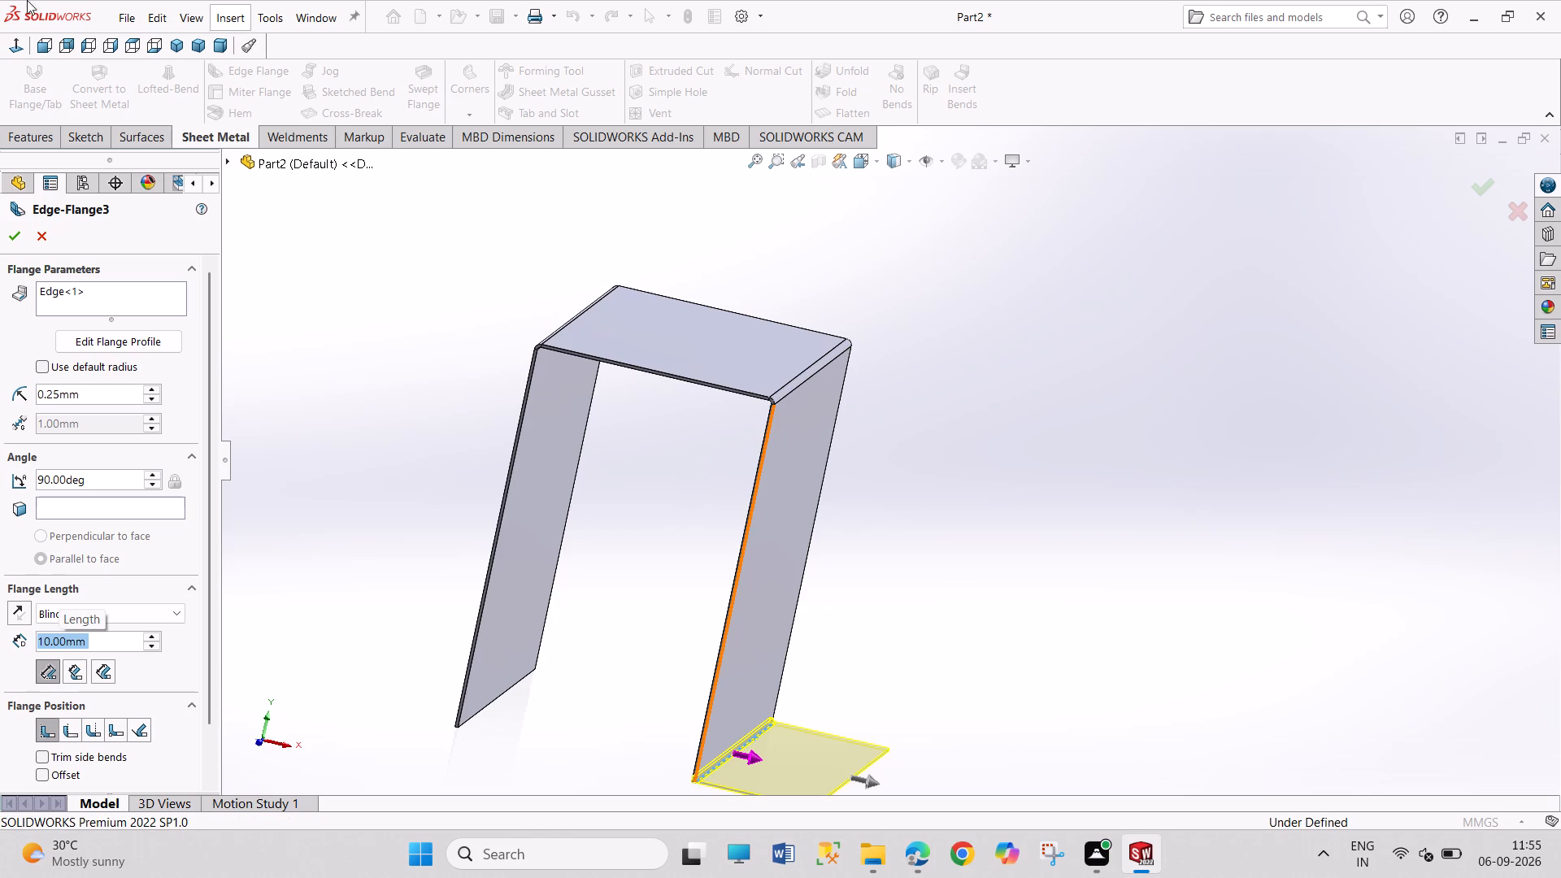
{"action": "left_click", "coordinate": [13, 241]}
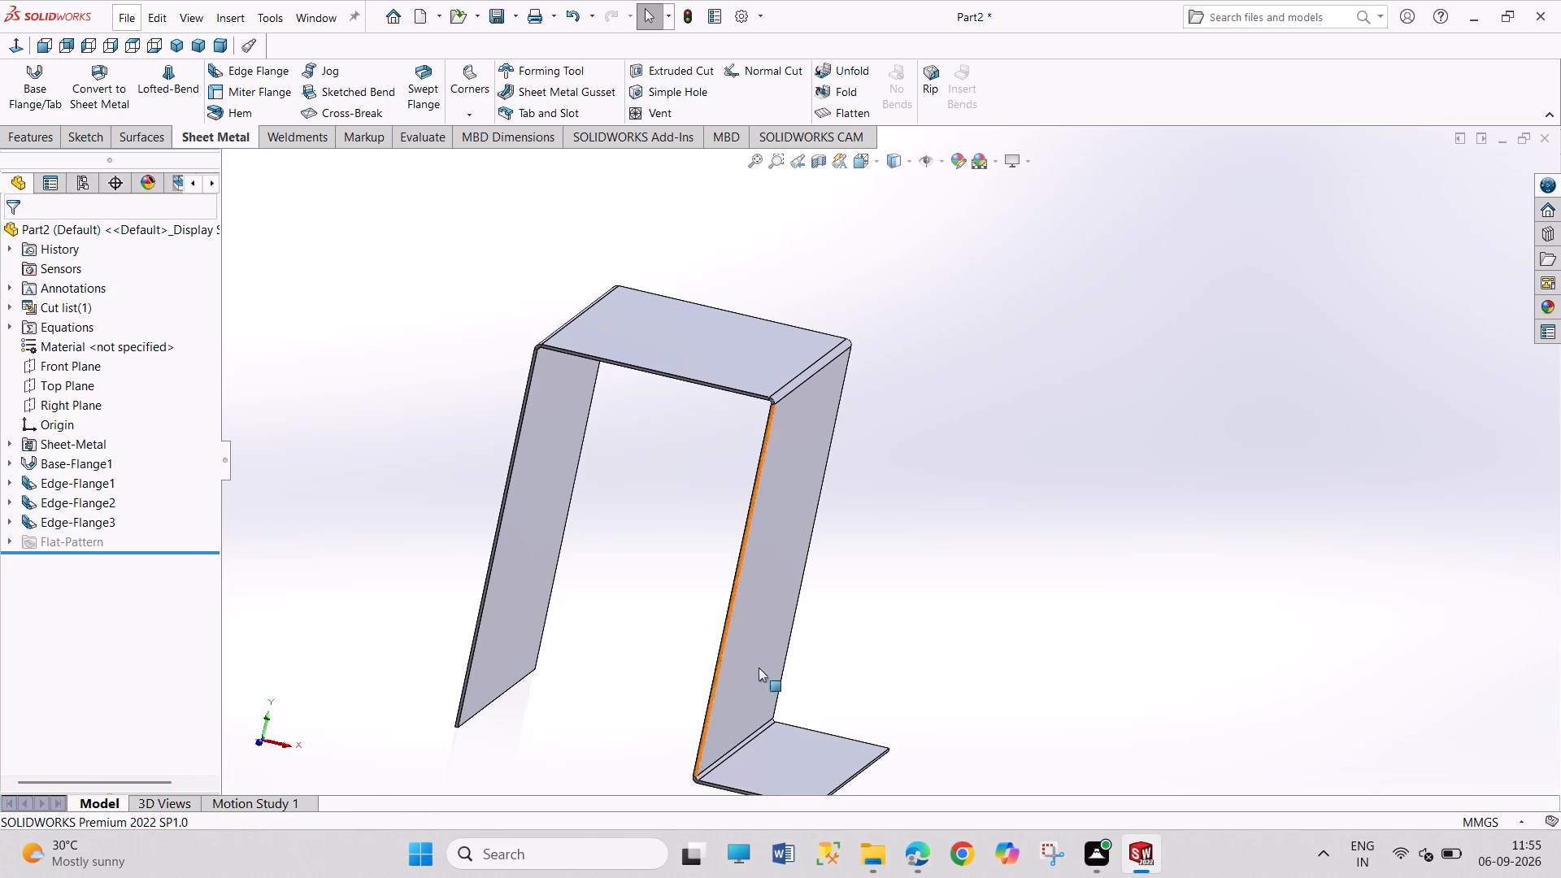
Start an edge flange on the -X side leg's bottom edge, with the default radius off and a 0.25 mm bend radius.
{"action": "scroll", "coordinate": [695, 788], "scroll_direction": "down", "scroll_amount": 5}
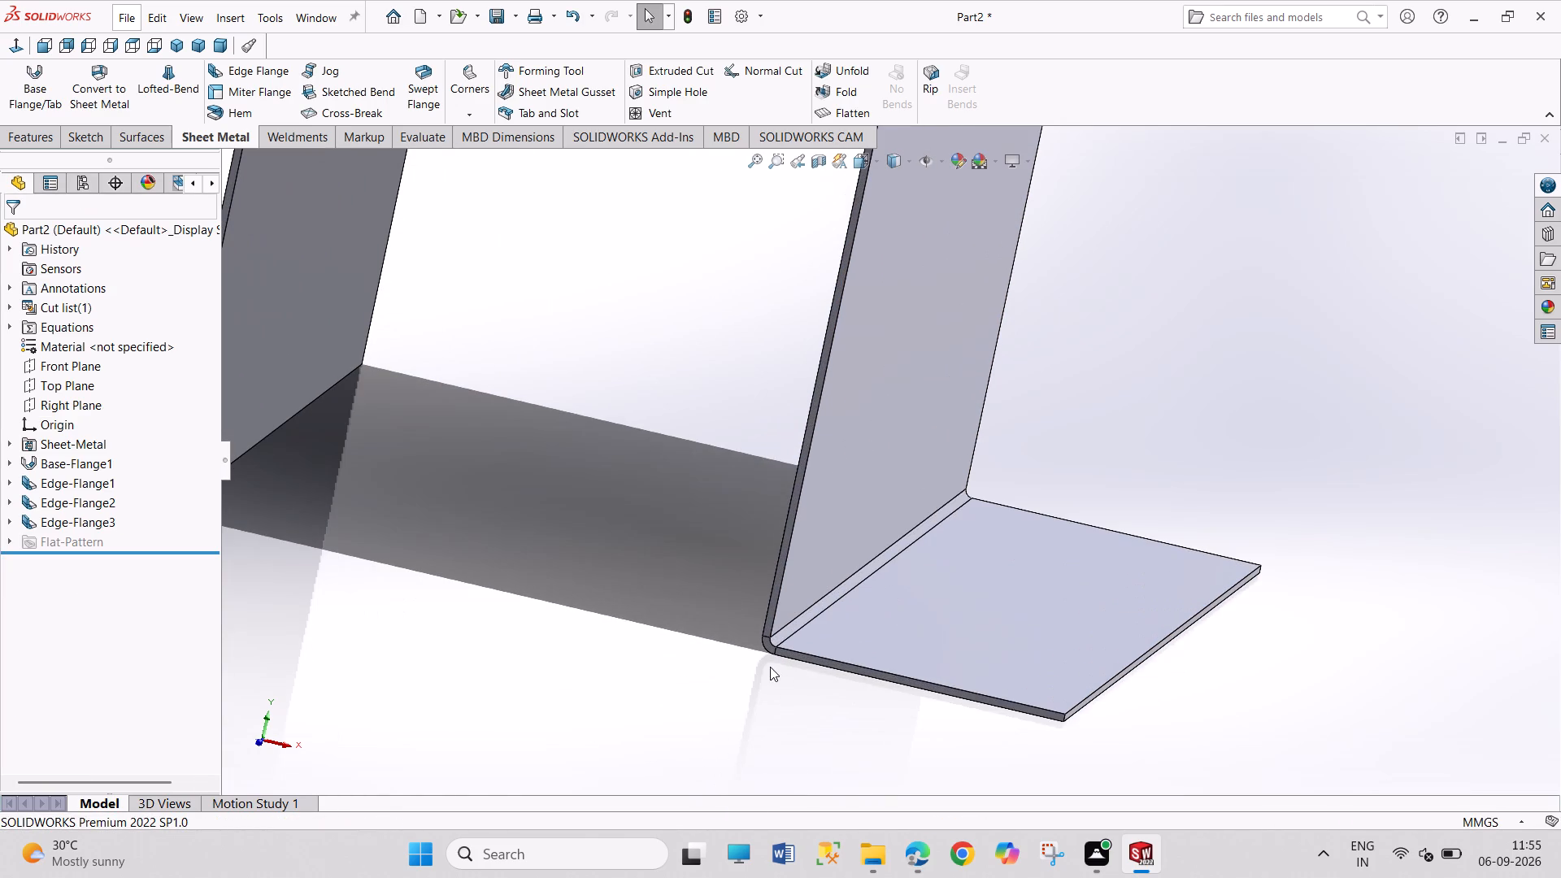
{"action": "scroll", "coordinate": [770, 667], "scroll_direction": "up", "scroll_amount": 5}
{"action": "scroll", "coordinate": [676, 308], "scroll_direction": "up", "scroll_amount": 5}
{"action": "scroll", "coordinate": [836, 290], "scroll_direction": "down", "scroll_amount": 4}
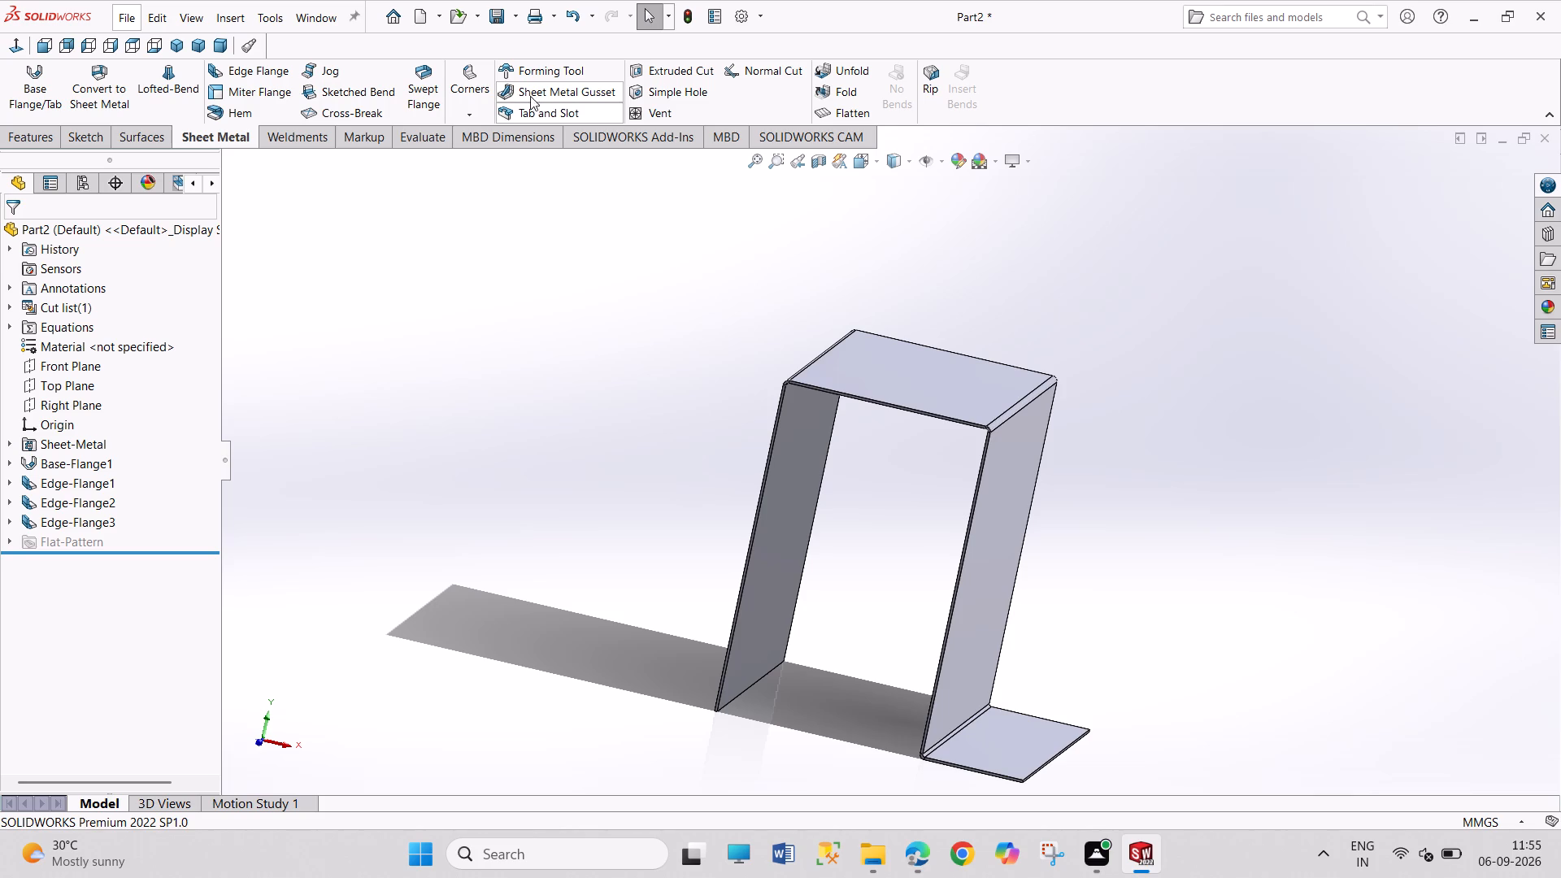
{"action": "left_click", "coordinate": [254, 74]}
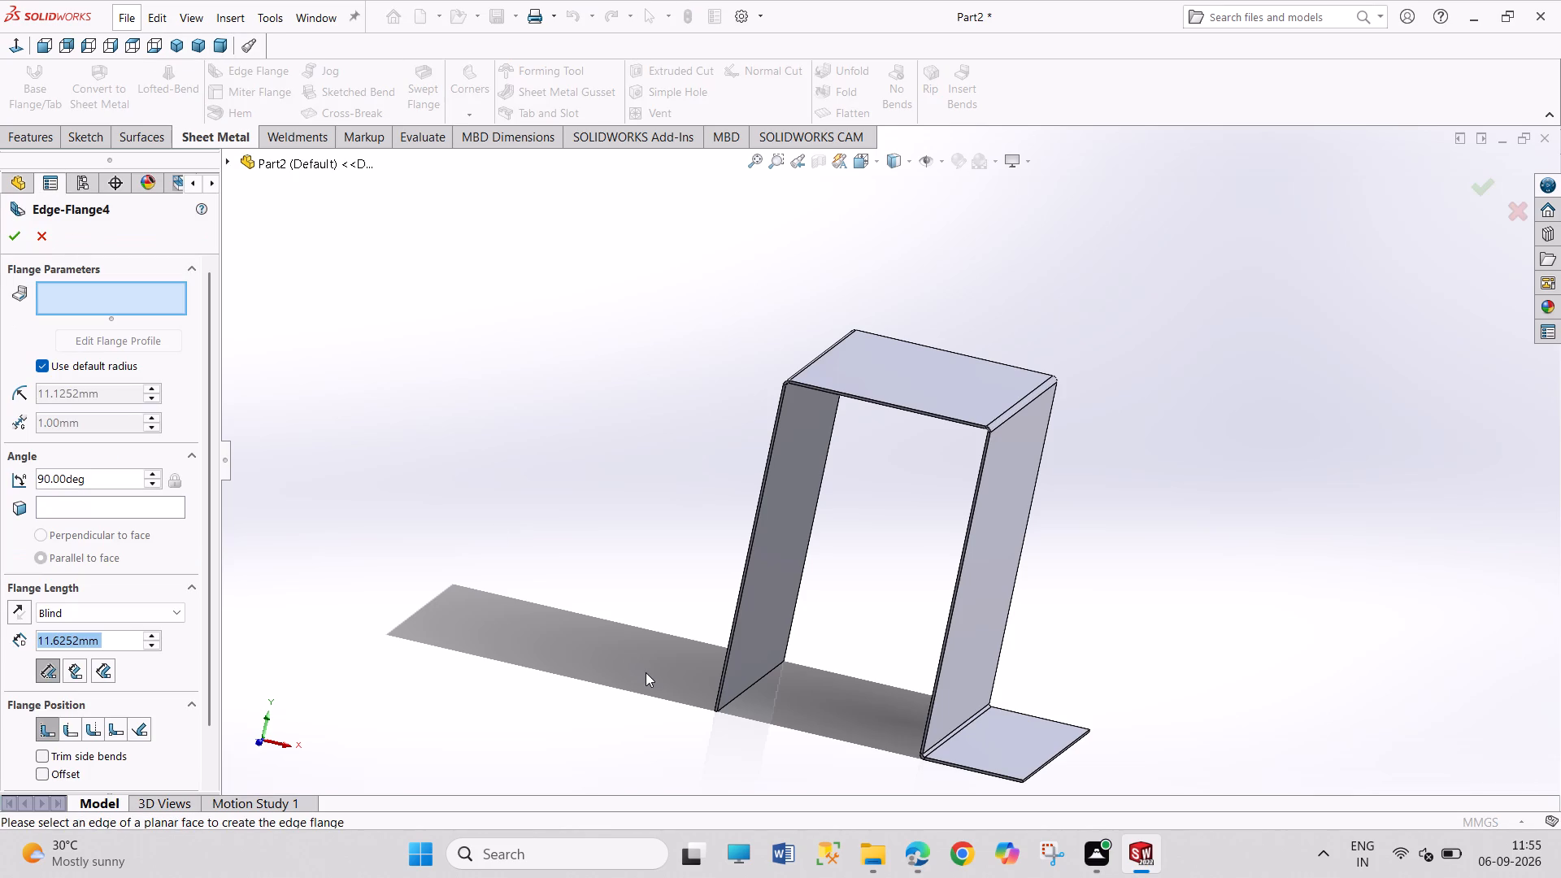
{"action": "middle_click_drag", "start_coordinate": [669, 679], "coordinate": [707, 673]}
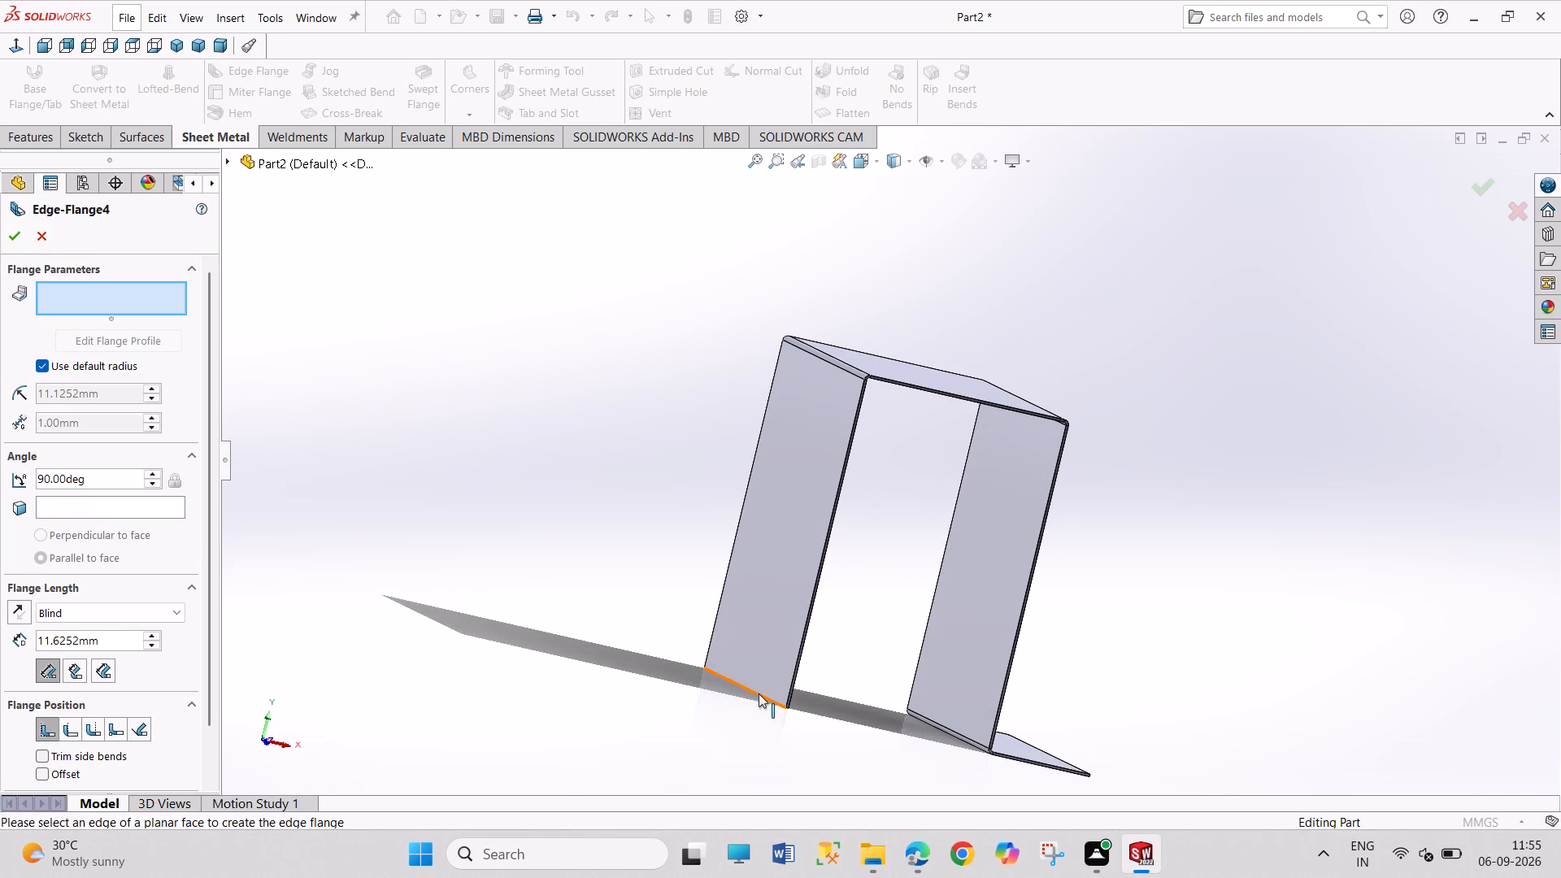
{"action": "left_click", "coordinate": [758, 694]}
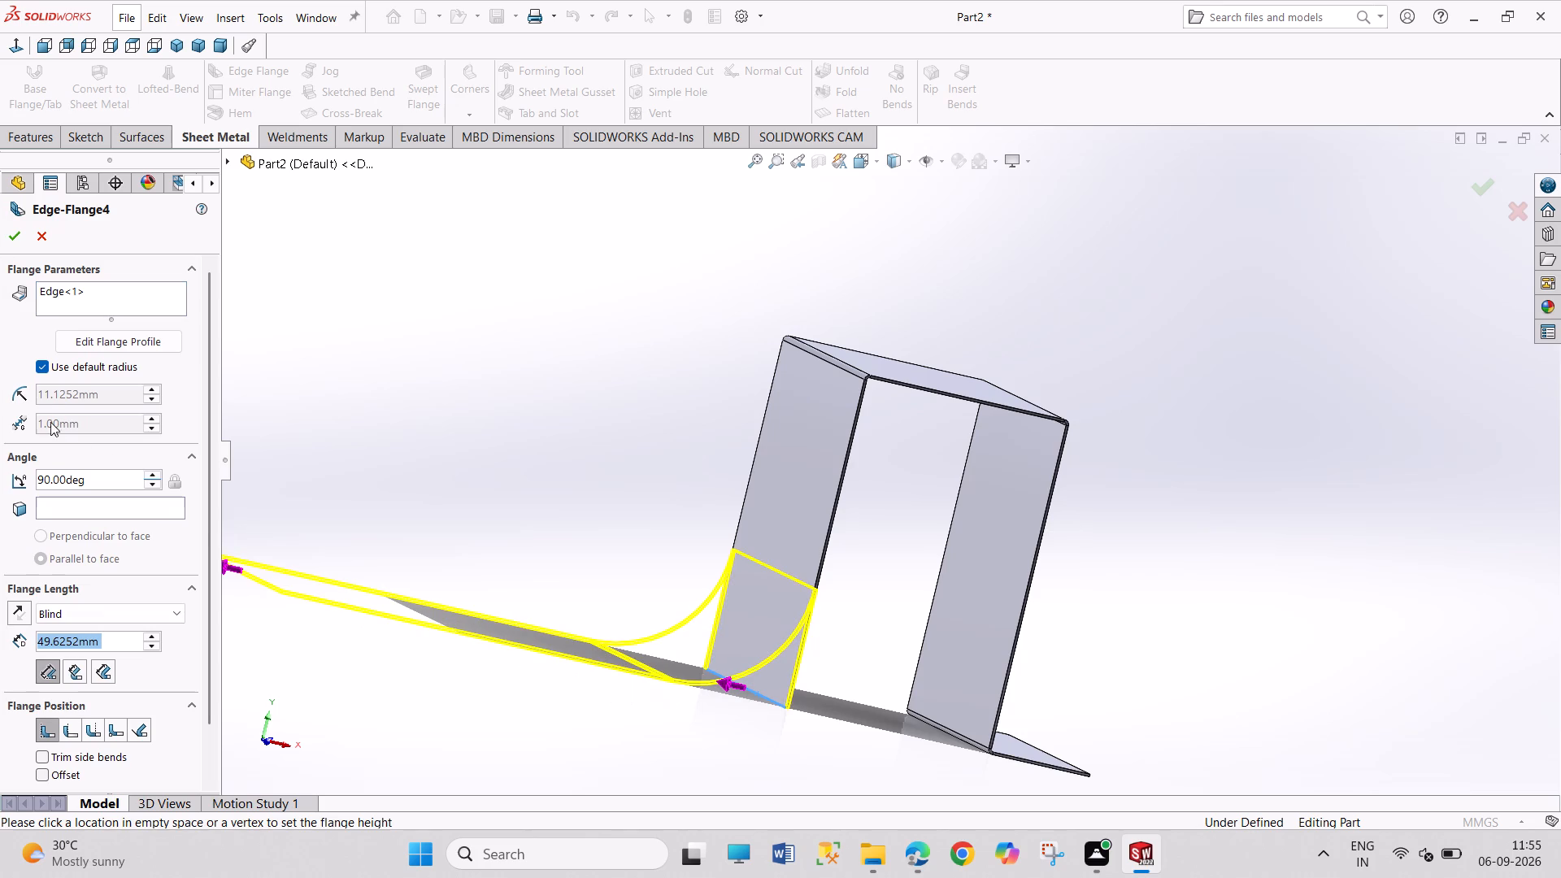
{"action": "left_click", "coordinate": [50, 370]}
{"action": "double_click", "coordinate": [93, 396]}
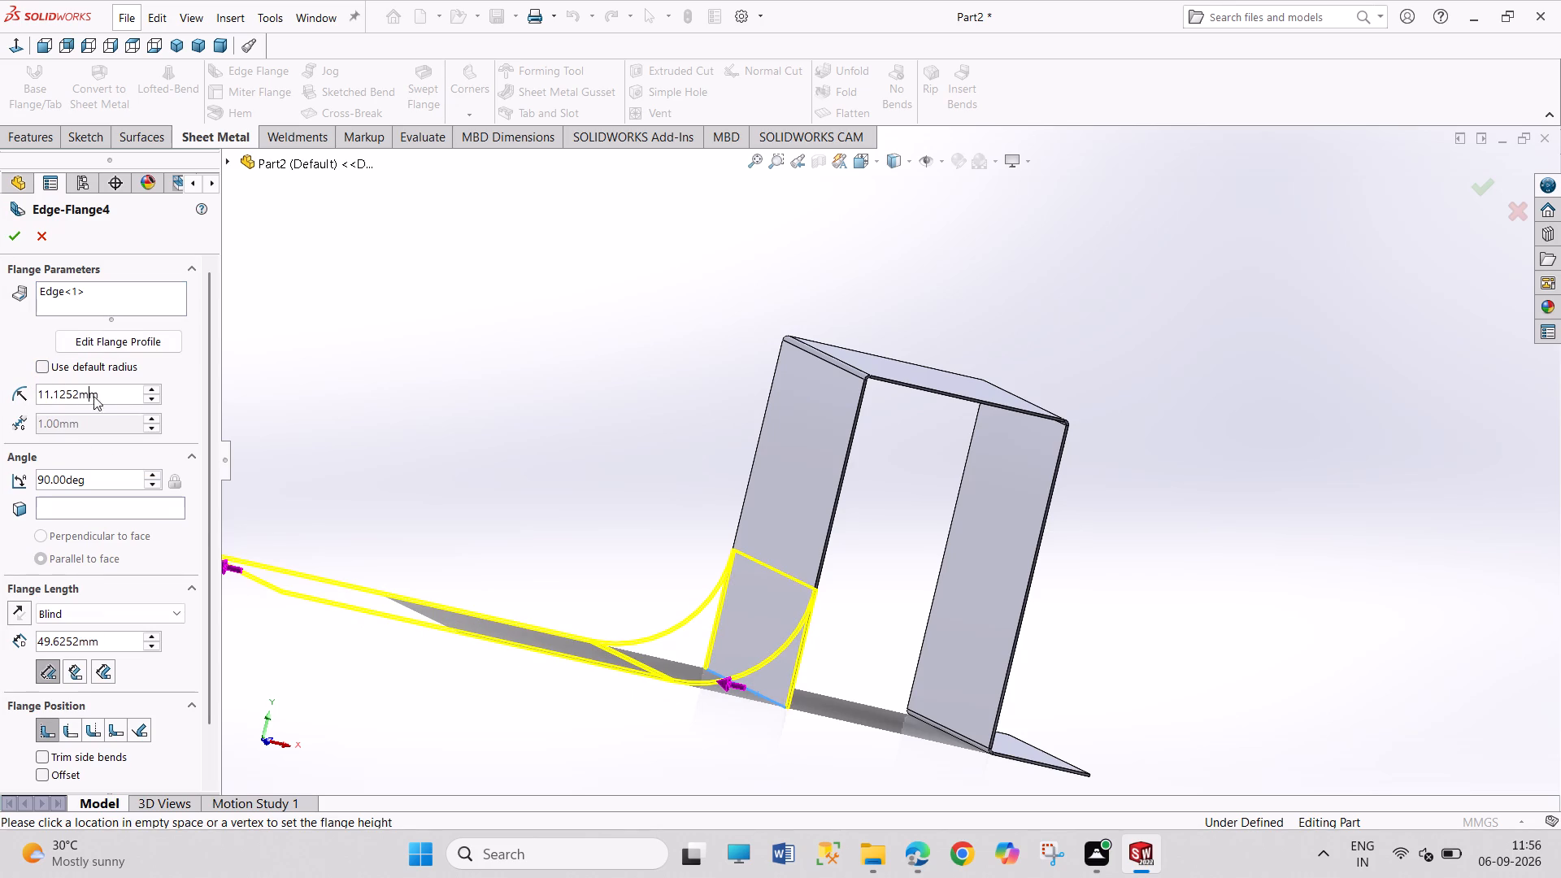
{"action": "type", "text": "0.25"}
{"action": "key", "text": "Return"}
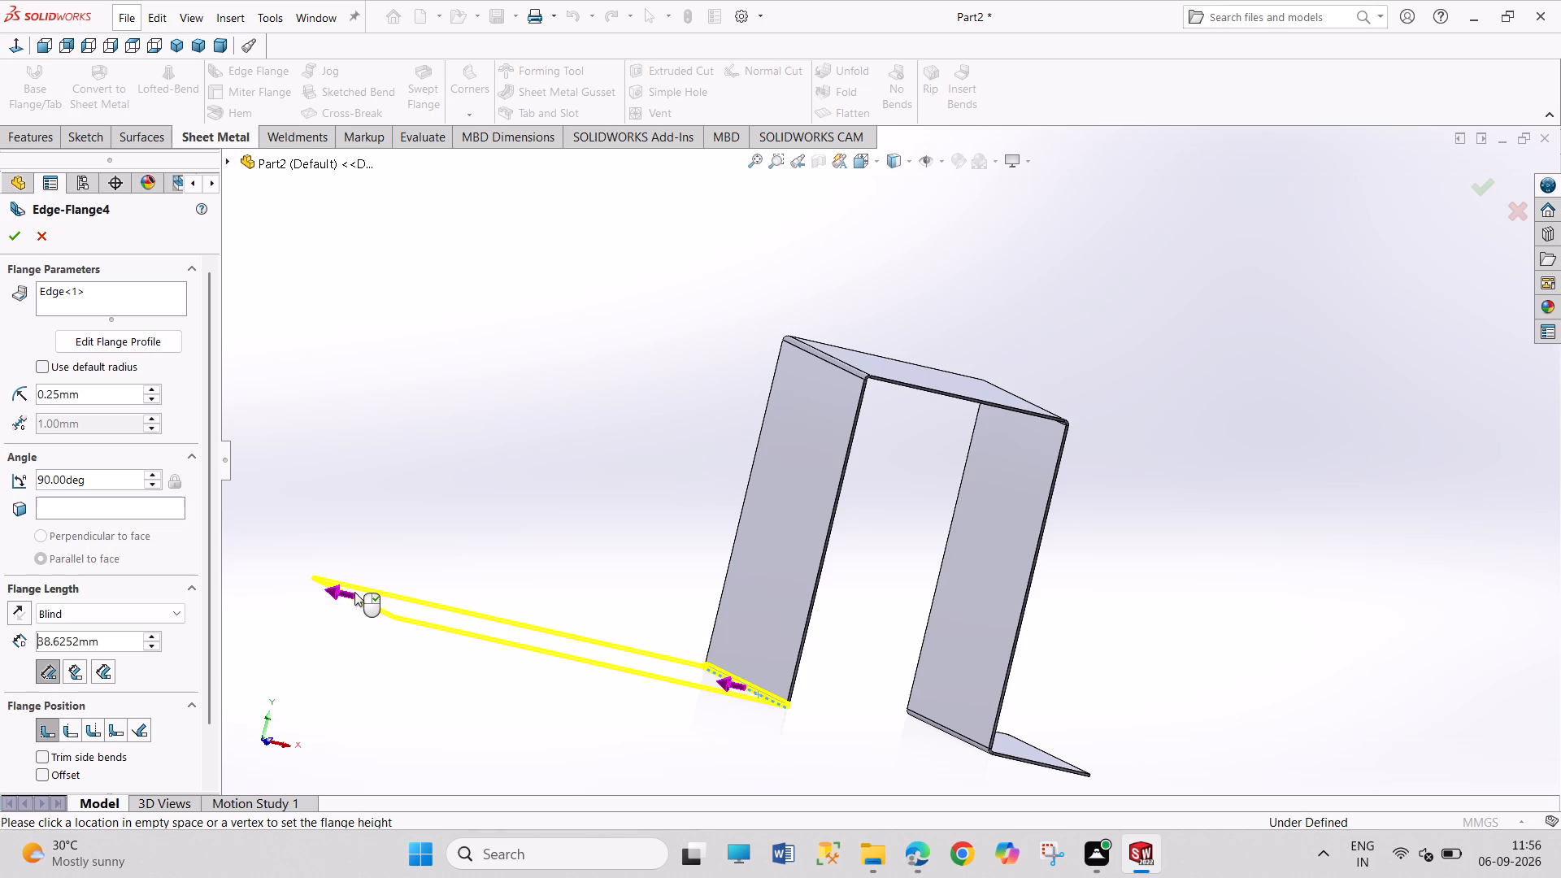
Set the outward flange on the -X side leg to a length of 10 mm and finish it.
{"action": "type", "text": "10"}
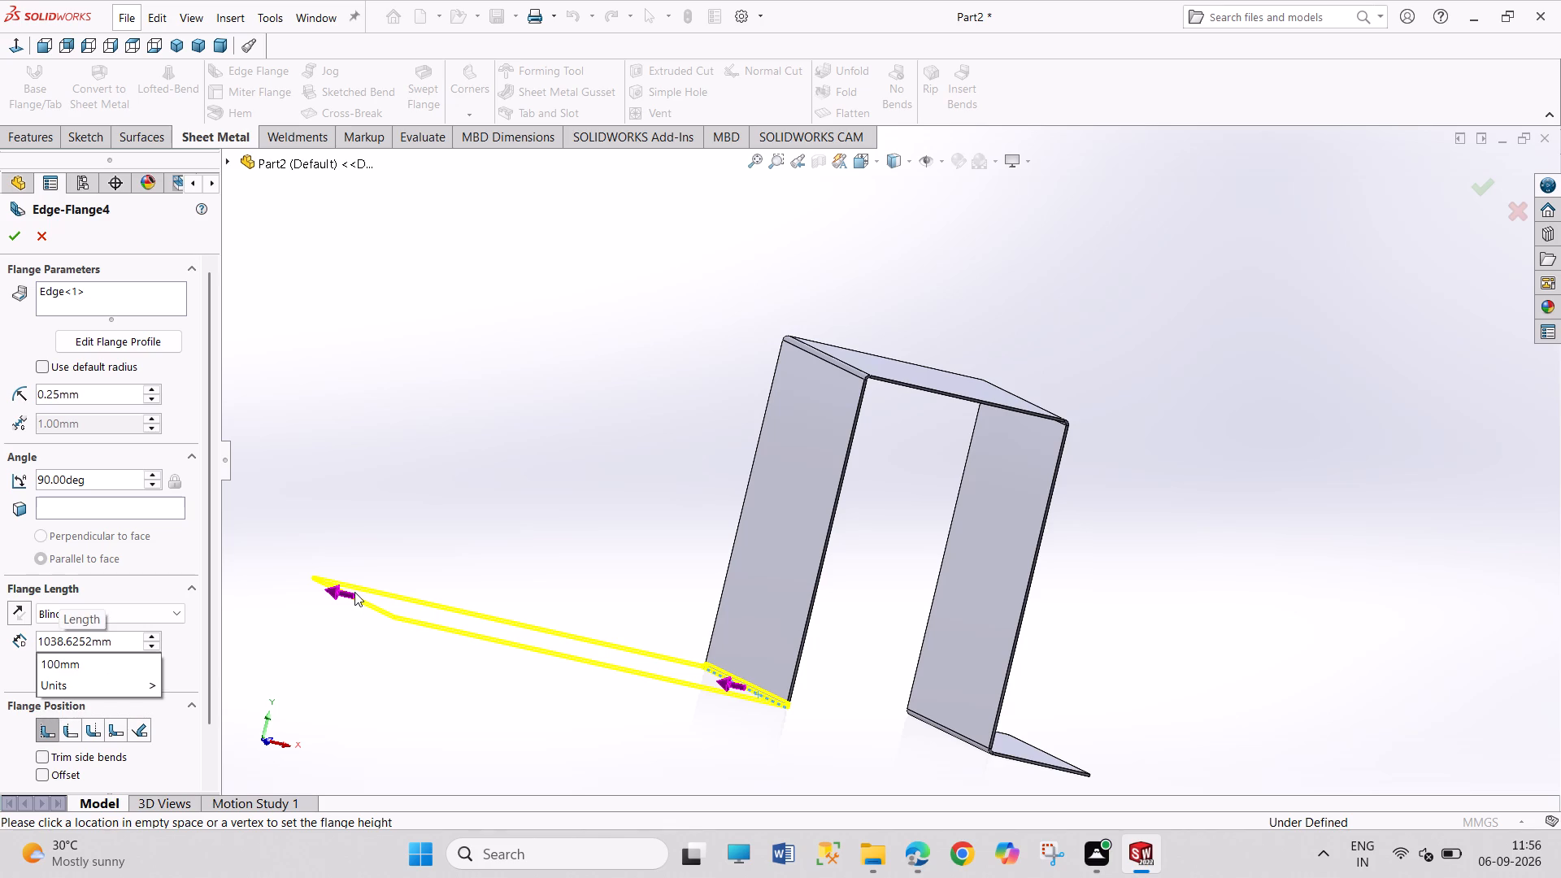
{"action": "key", "text": "Left"}
{"action": "key", "text": "Left"}
{"action": "key", "text": "Left"}
{"action": "key", "text": "Left"}
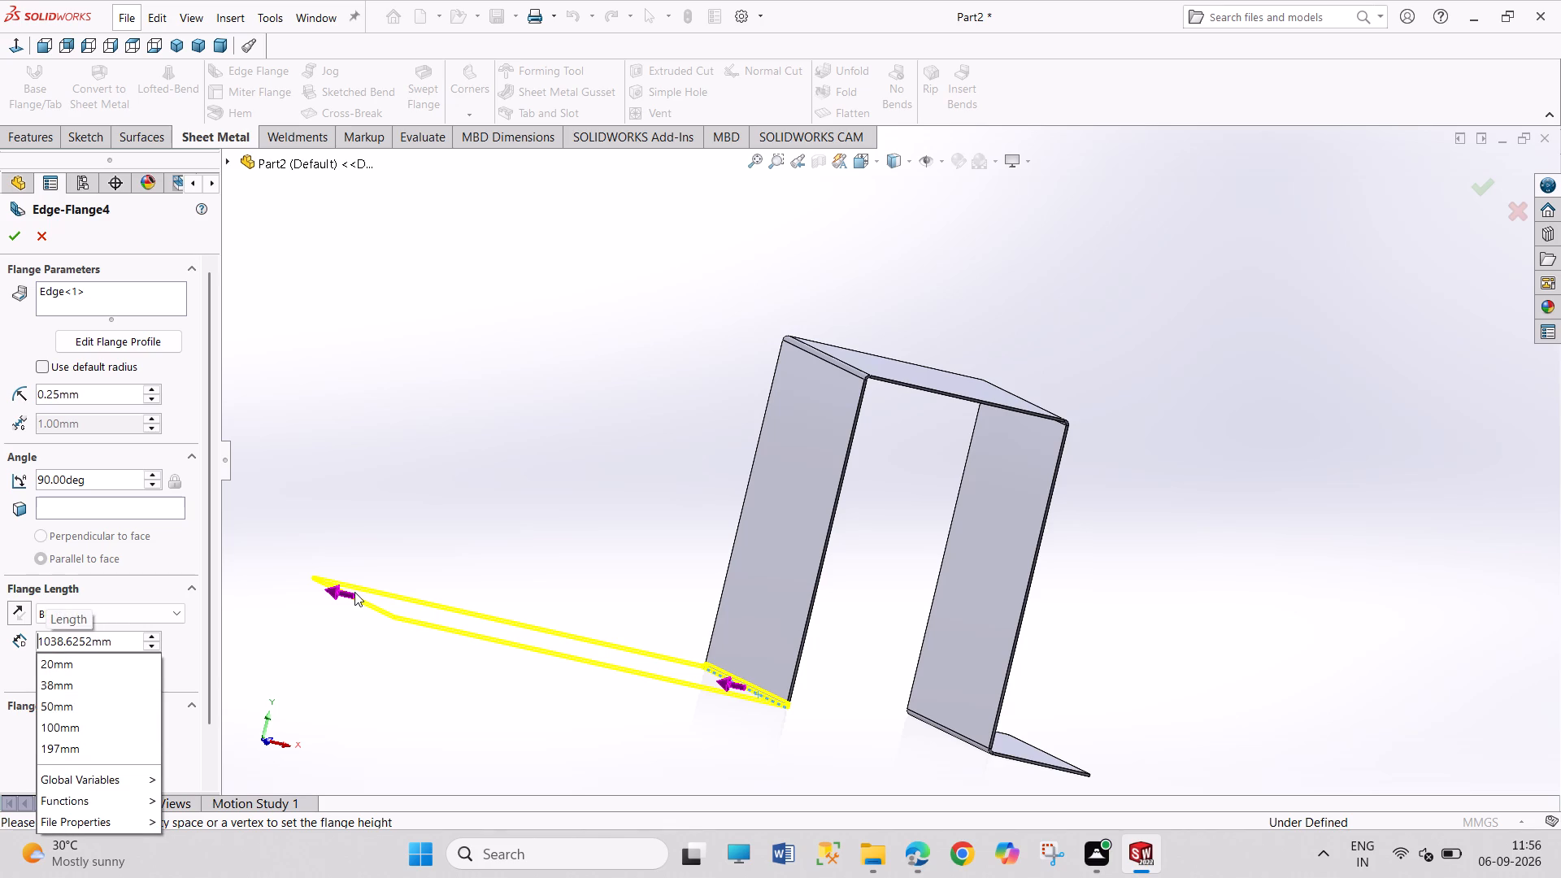
{"action": "key", "text": "Right"}
{"action": "key", "text": "Right"}
{"action": "key", "text": "Right"}
{"action": "key", "text": "Right"}
{"action": "key", "text": "Right"}
{"action": "key", "text": "Right"}
{"action": "key", "text": "Right"}
{"action": "key", "text": "Right"}
{"action": "key", "text": "Right"}
{"action": "key", "text": "Right"}
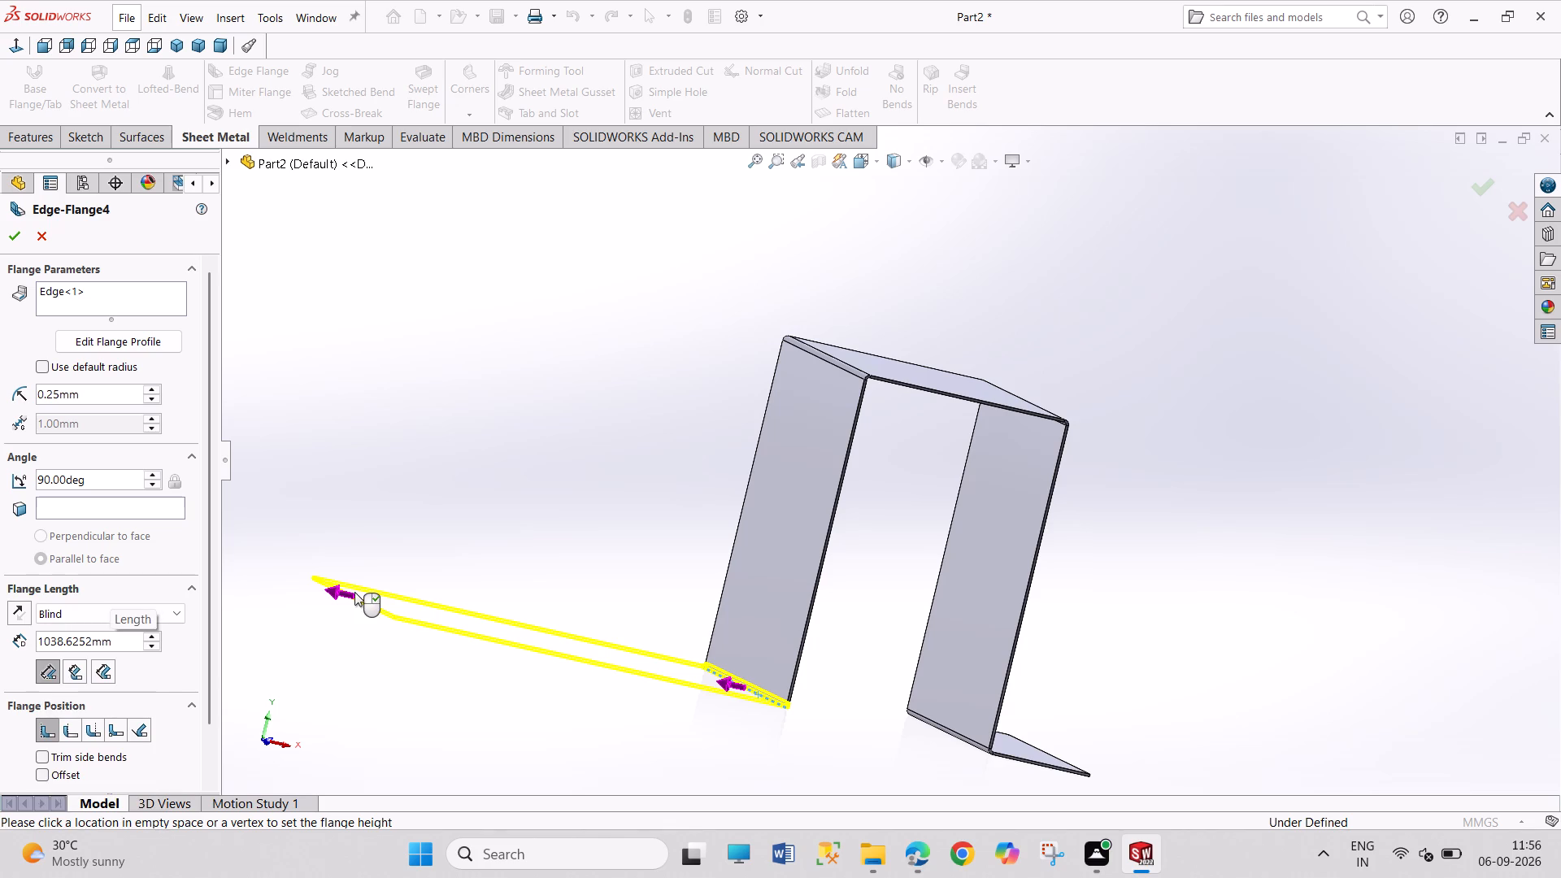
{"action": "key", "text": "Left"}
{"action": "key", "text": "BackSpace"}
{"action": "key", "text": "BackSpace"}
{"action": "key", "text": "BackSpace"}
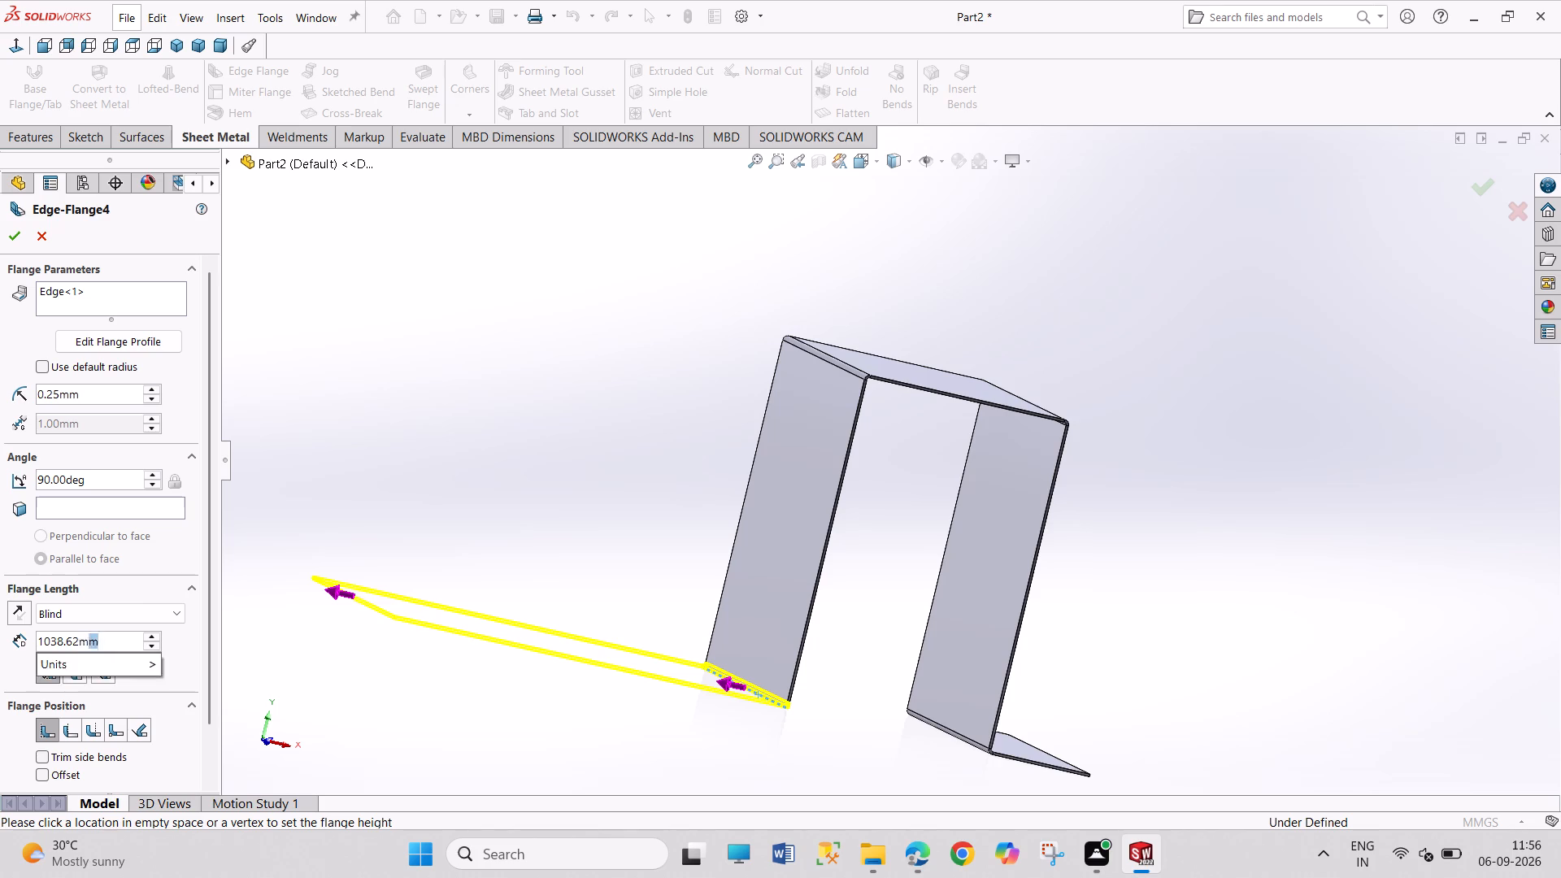
{"action": "key", "text": "BackSpace"}
{"action": "key", "text": "BackSpace"}
{"action": "key", "text": "BackSpace"}
{"action": "key", "text": "BackSpace"}
{"action": "key", "text": "BackSpace"}
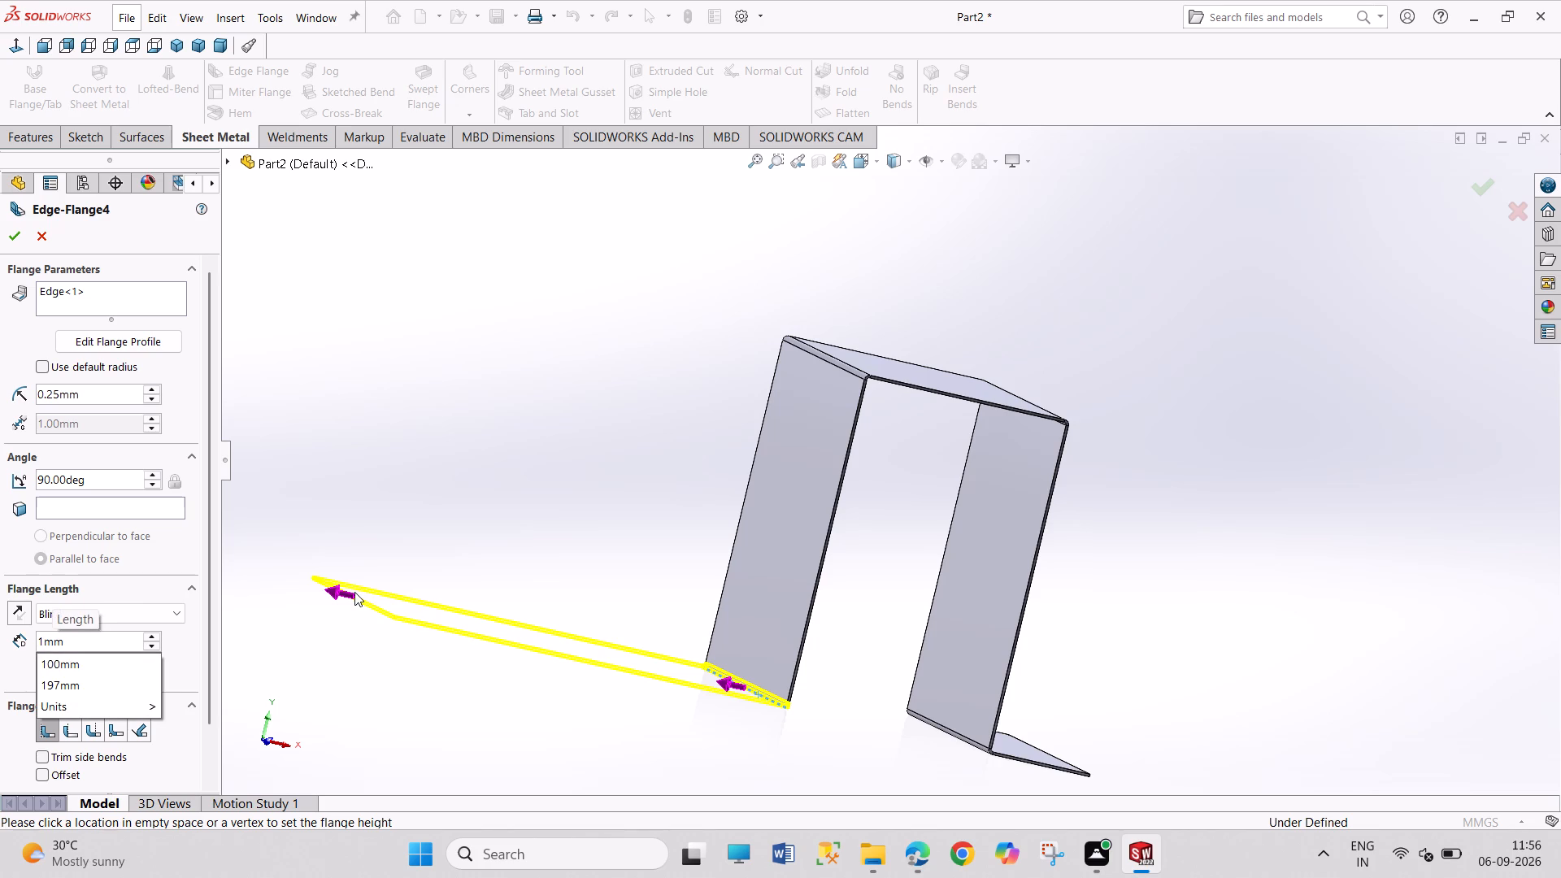
{"action": "key", "text": "0"}
{"action": "key", "text": "Return"}
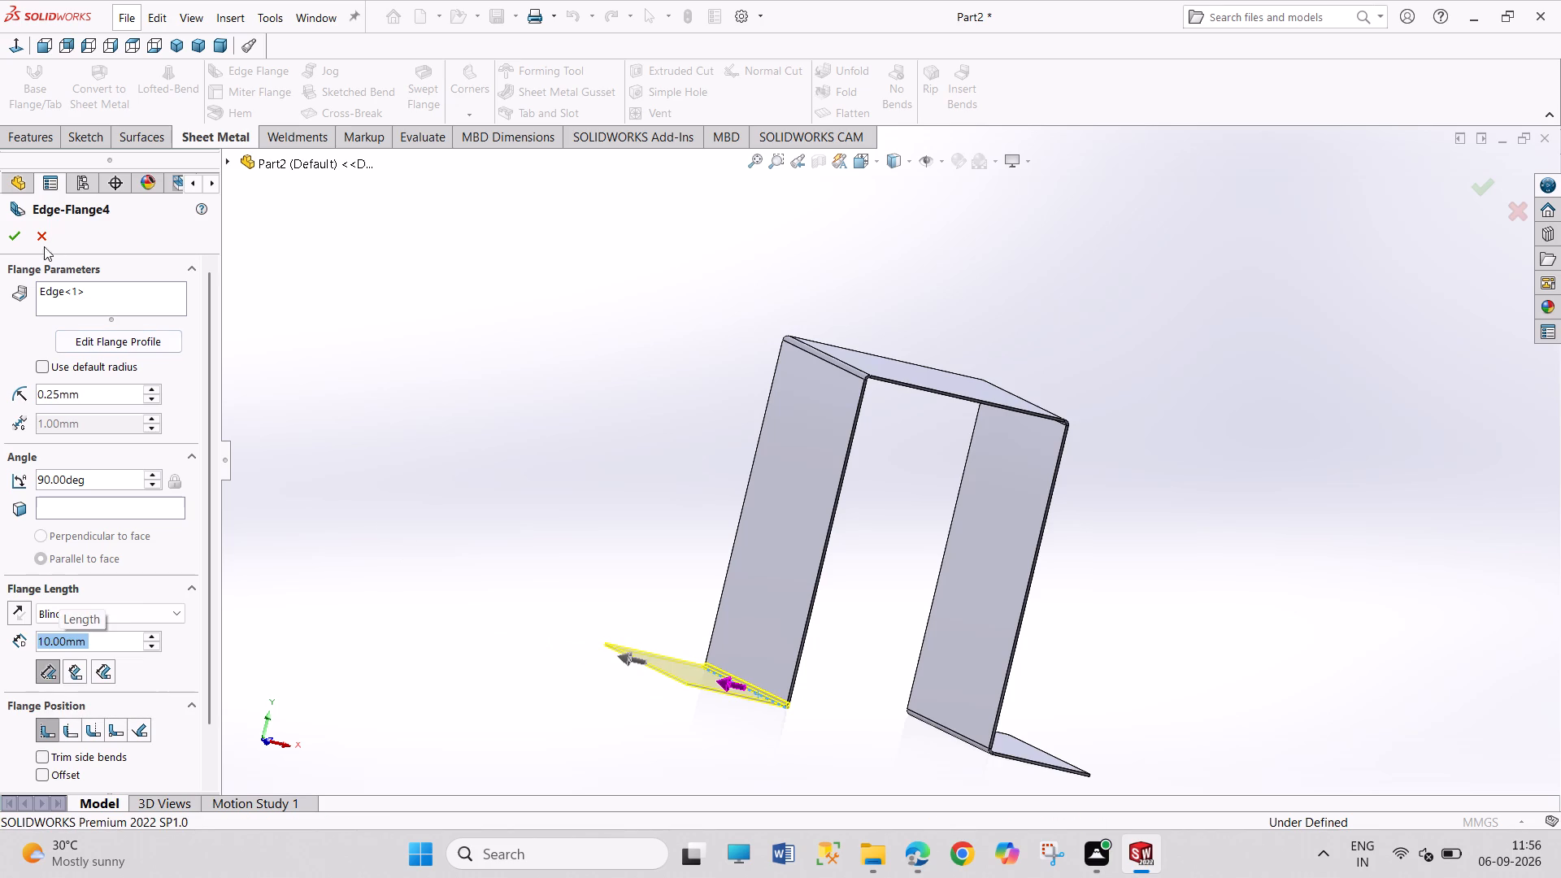
{"action": "left_click", "coordinate": [18, 237]}
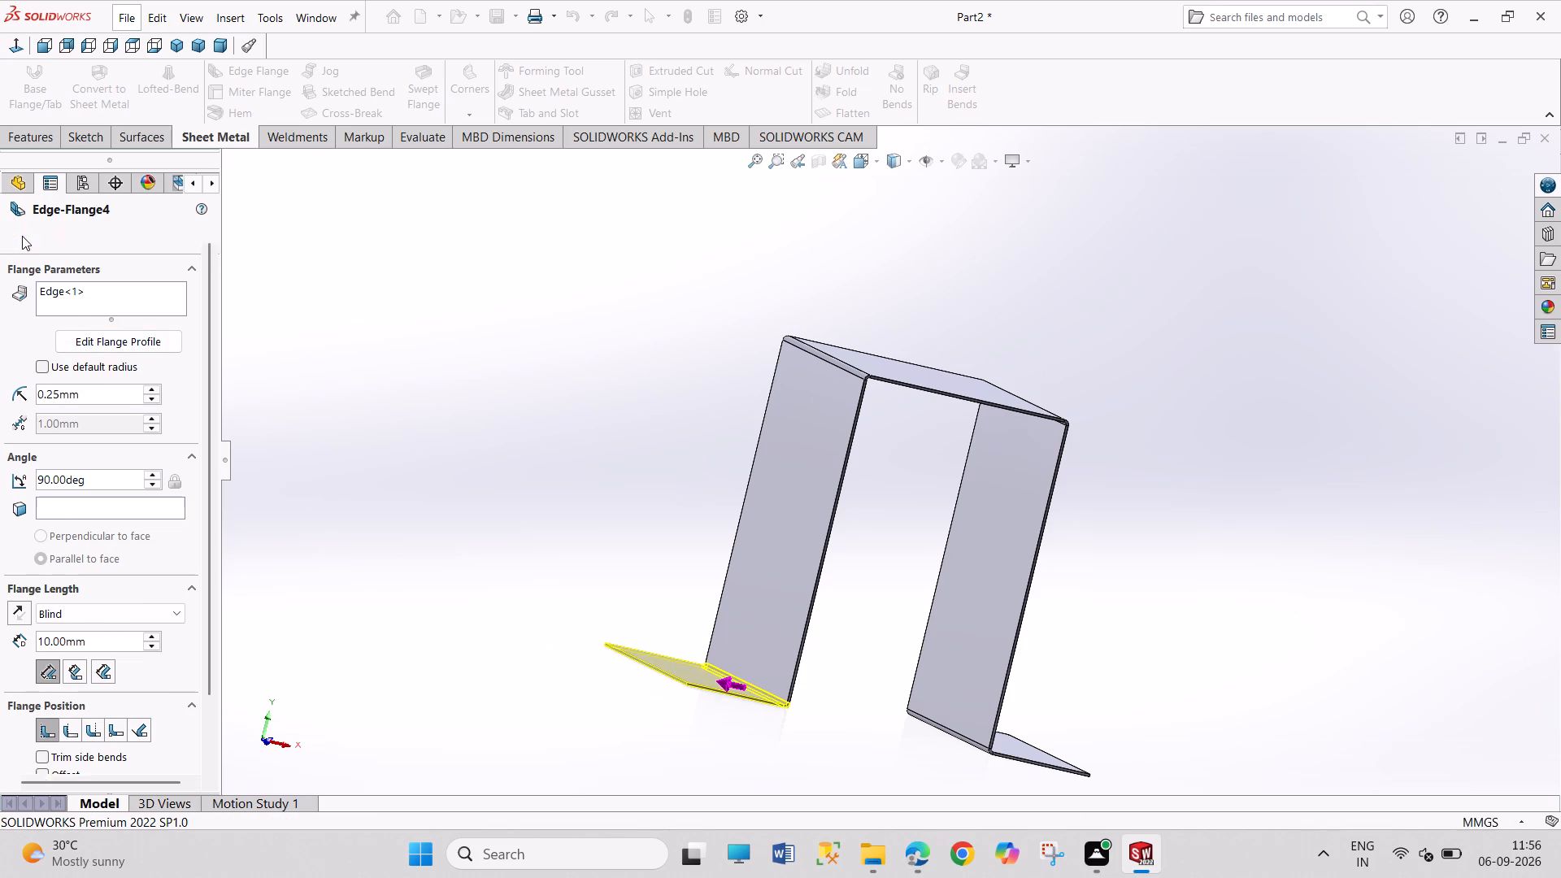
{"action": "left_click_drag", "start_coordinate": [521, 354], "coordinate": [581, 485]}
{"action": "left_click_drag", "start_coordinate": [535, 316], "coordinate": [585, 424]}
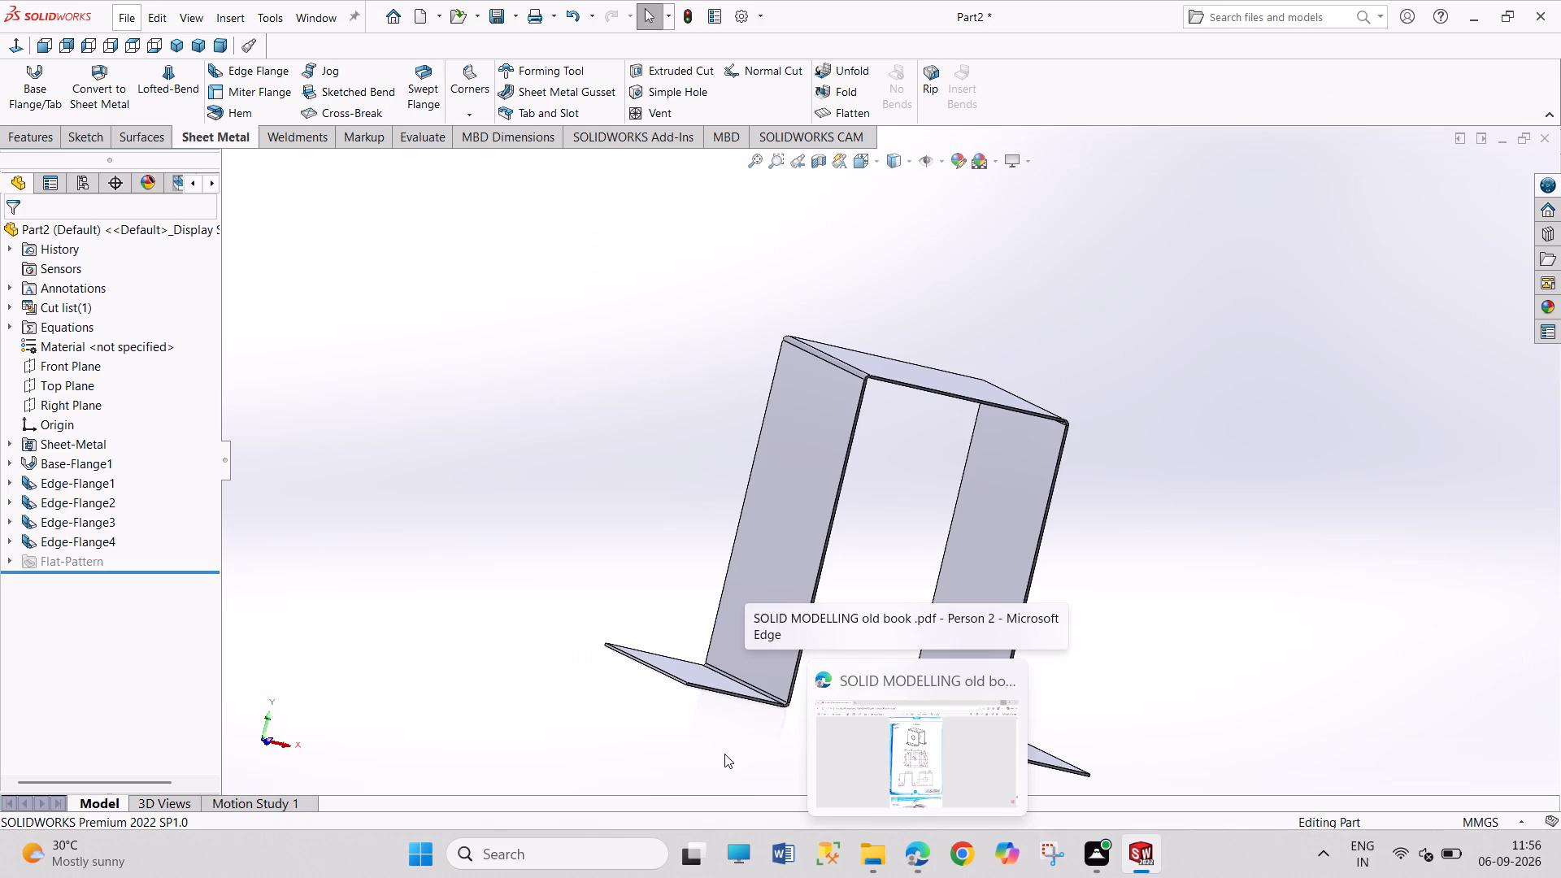
Fillet the front outer corner edge of the -X side foot flange with a 4 mm radius.
{"action": "scroll", "coordinate": [724, 693], "scroll_direction": "down", "scroll_amount": 5}
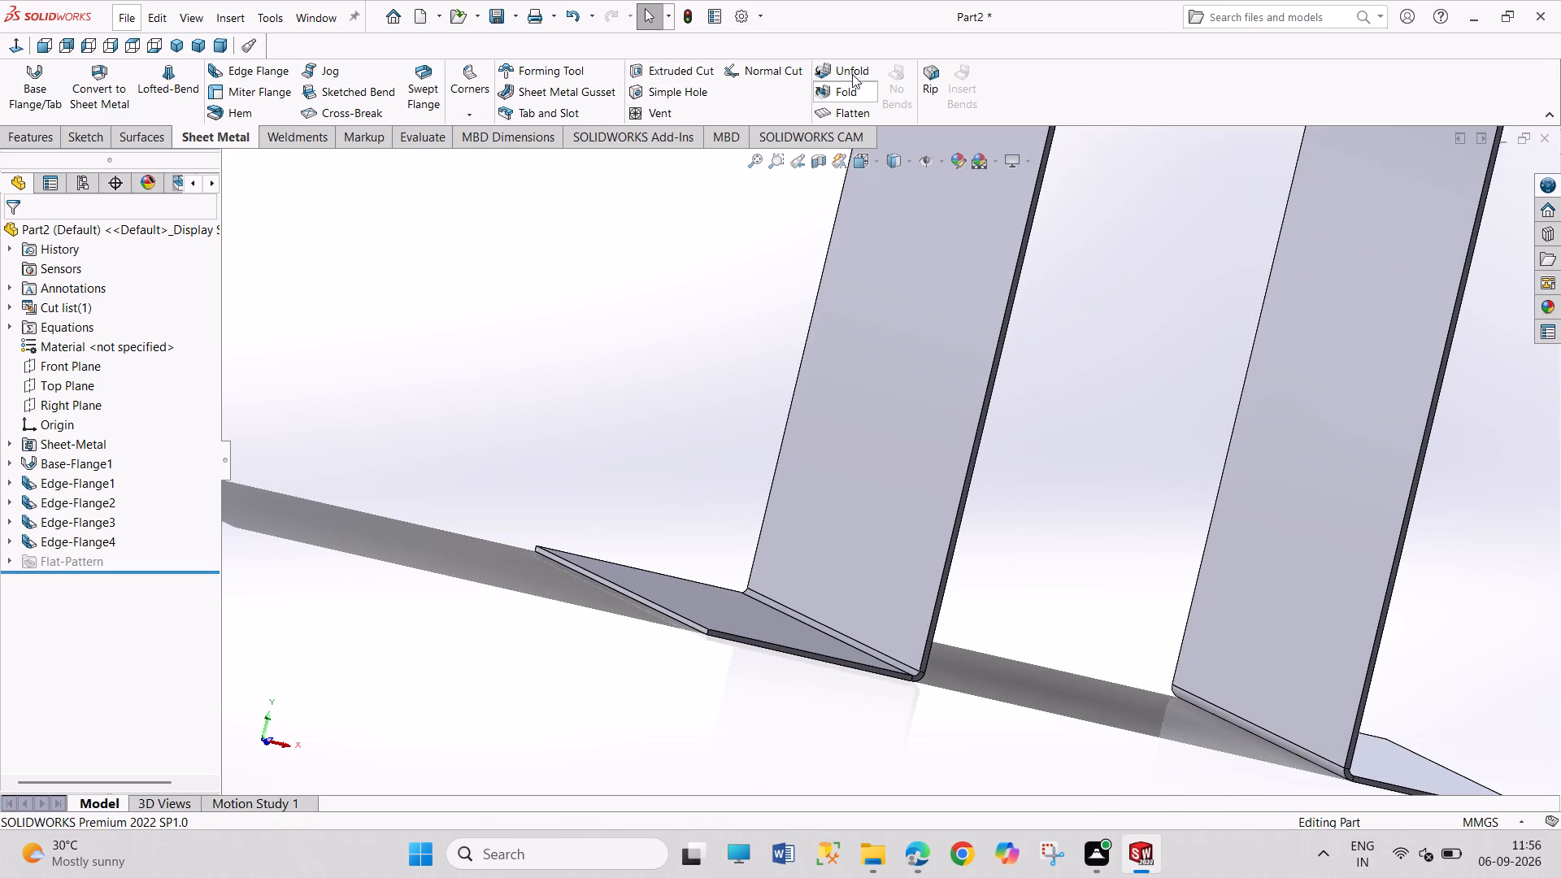
{"action": "left_click", "coordinate": [44, 136]}
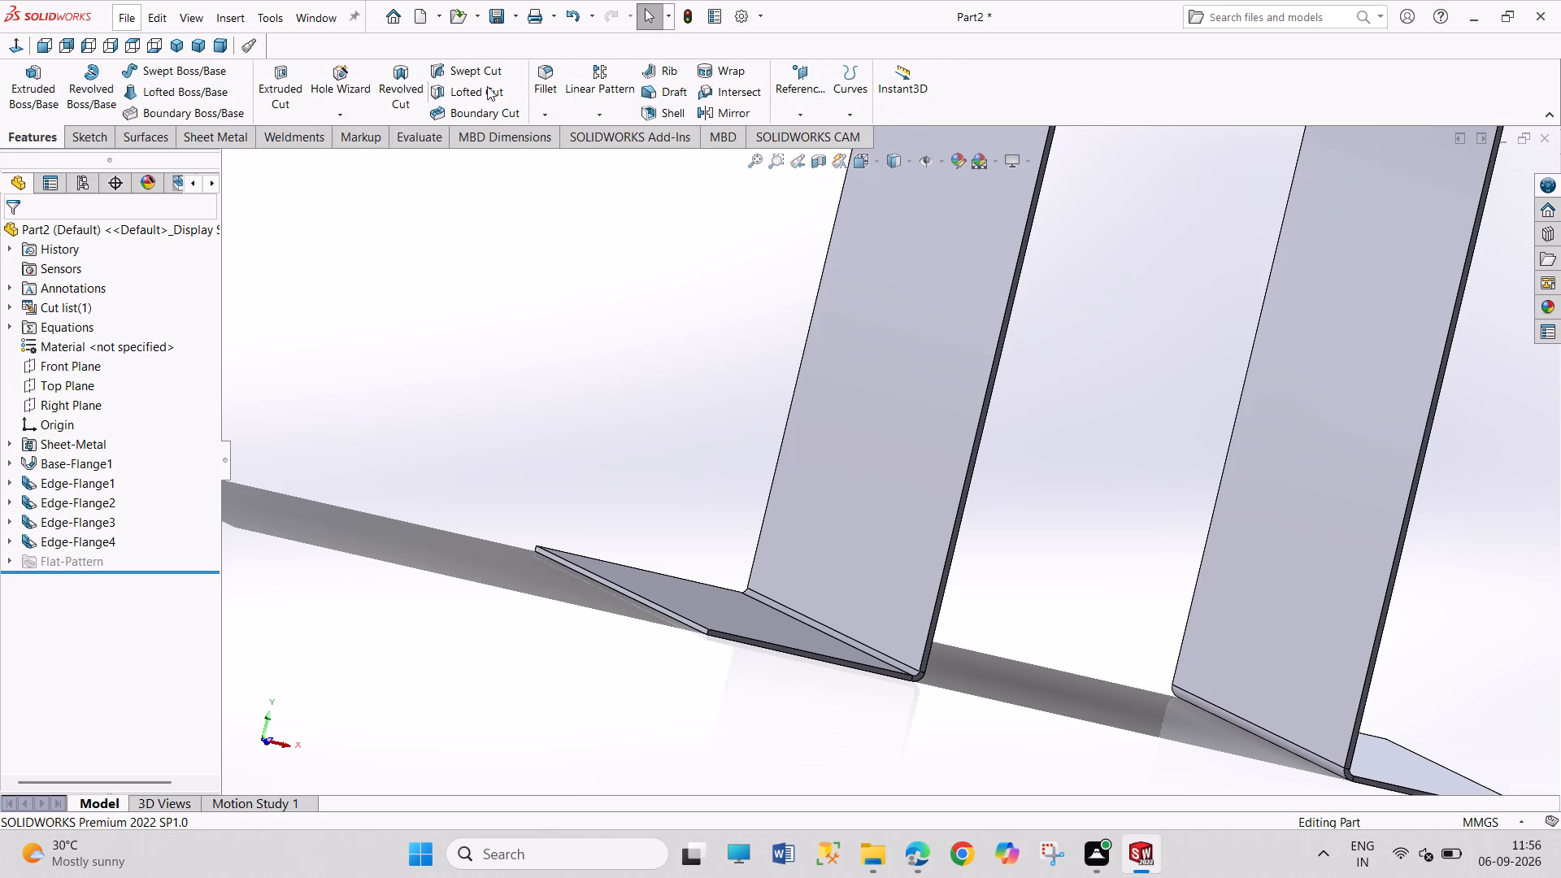
{"action": "left_click", "coordinate": [548, 72]}
{"action": "scroll", "coordinate": [743, 649], "scroll_direction": "down", "scroll_amount": 8}
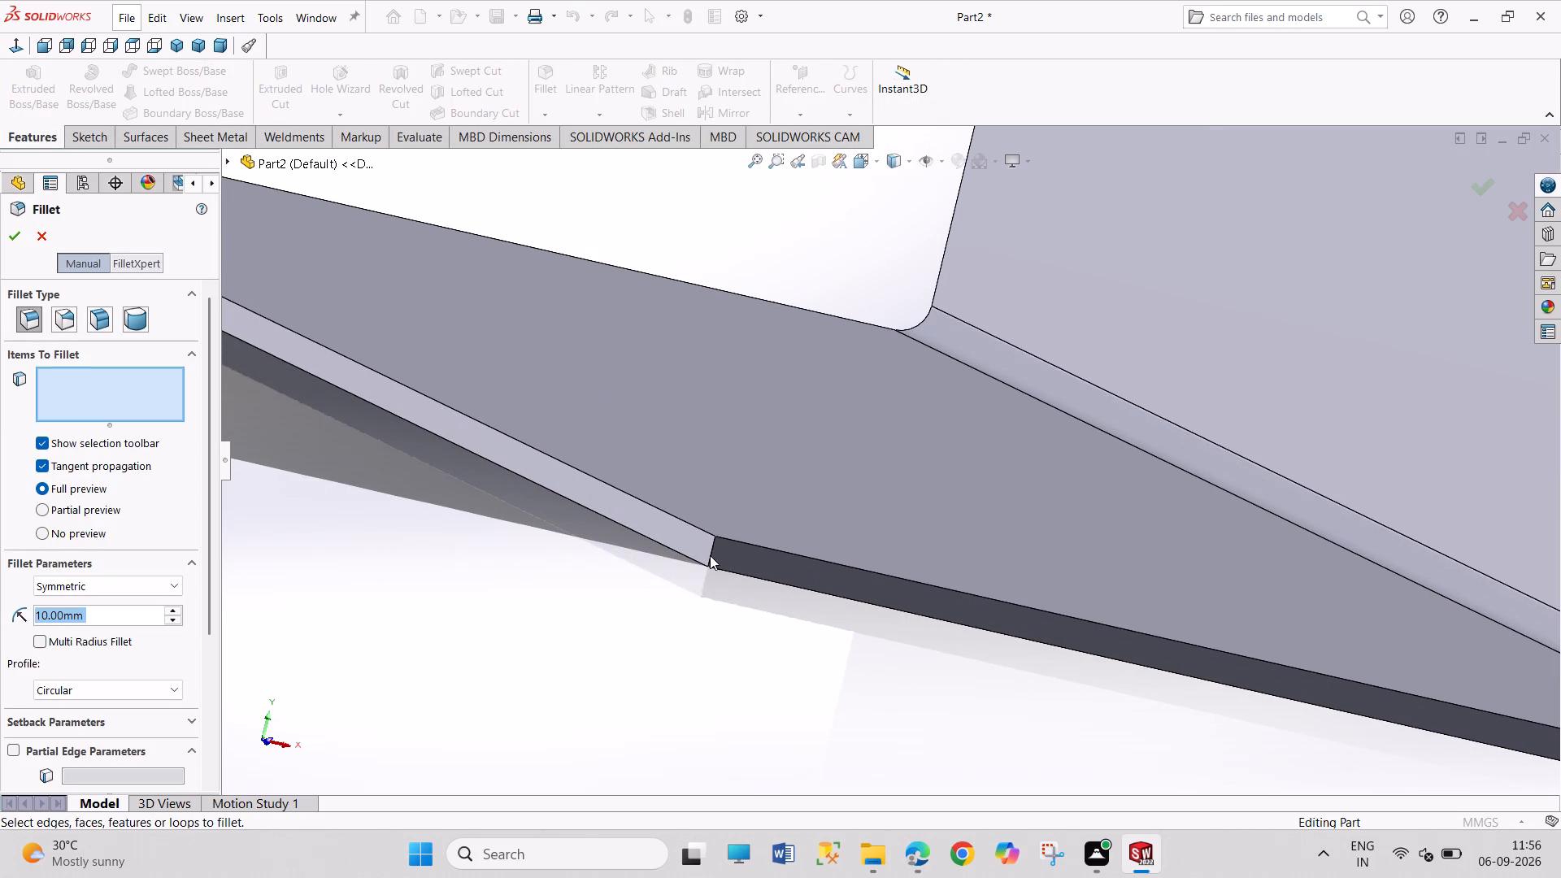
{"action": "left_click", "coordinate": [710, 550]}
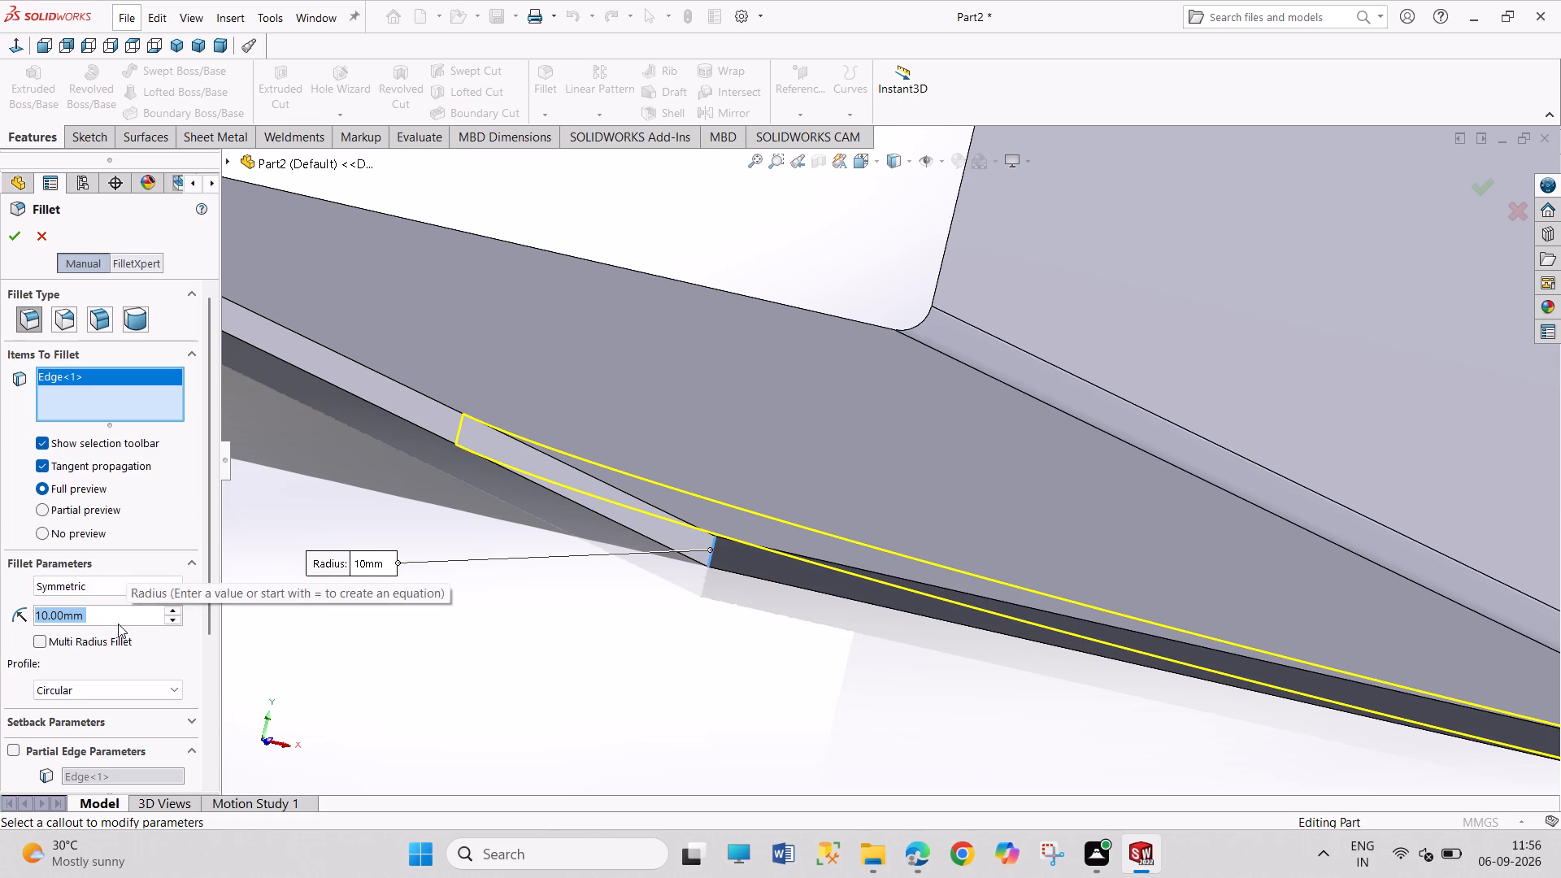
{"action": "key", "text": "4"}
{"action": "key", "text": "Return"}
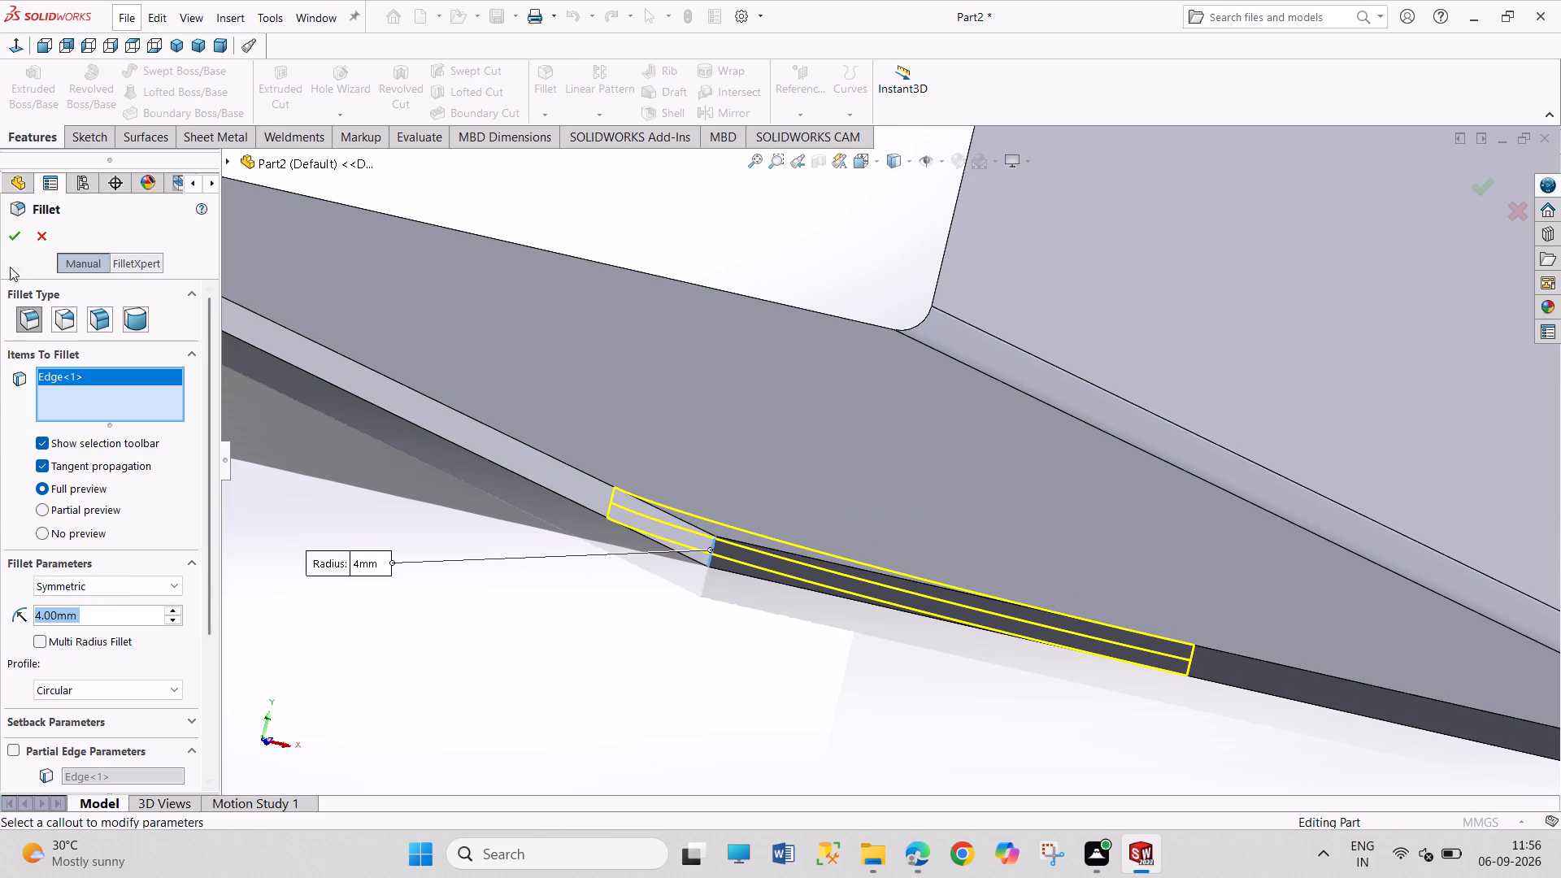
{"action": "left_click", "coordinate": [17, 233]}
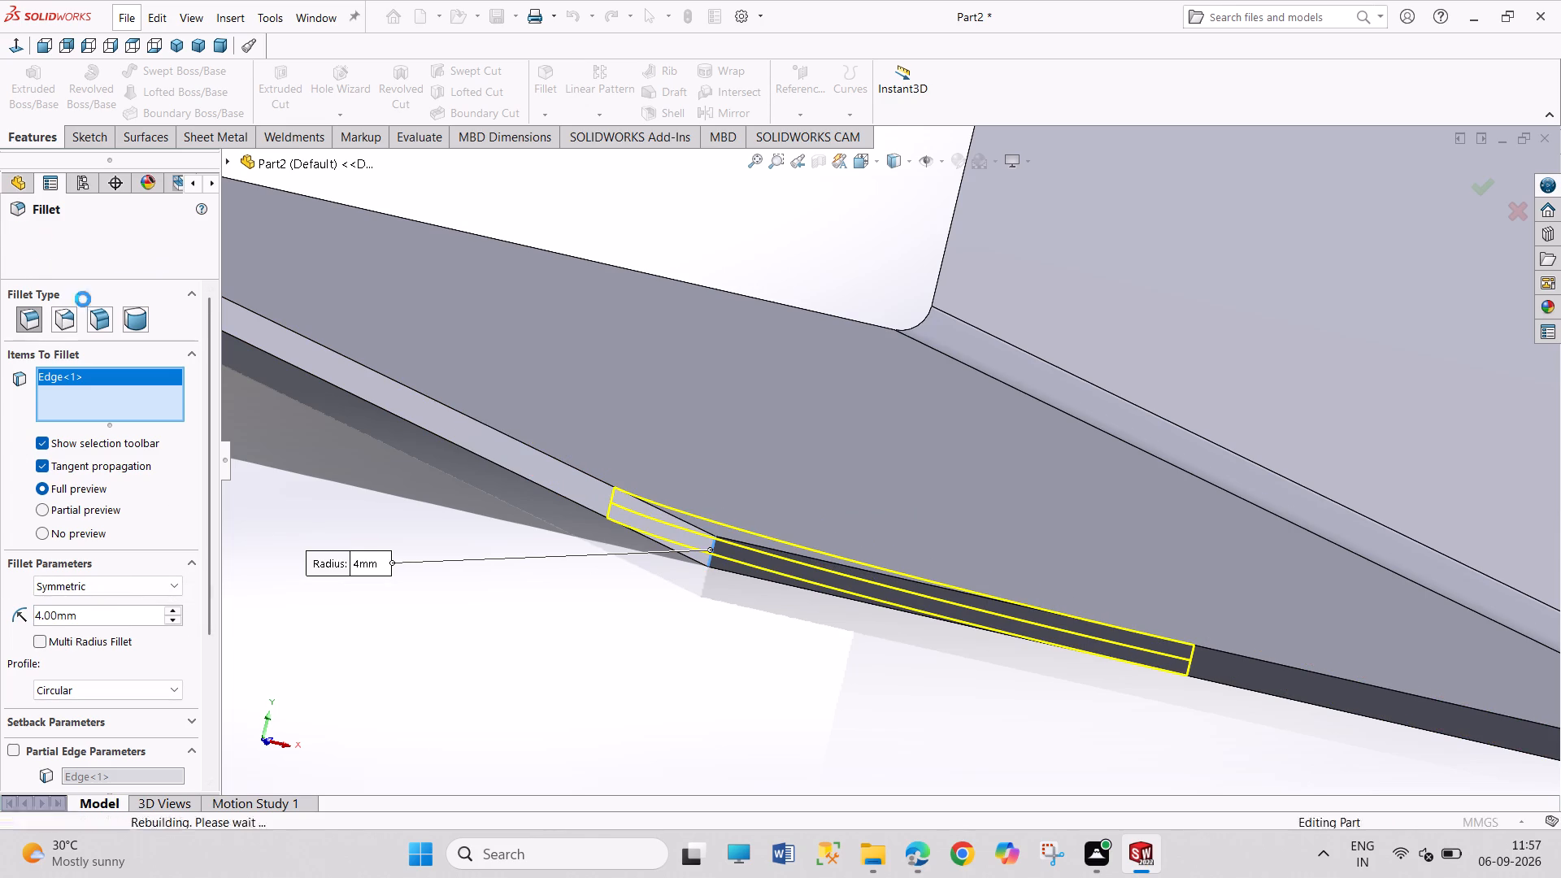
{"action": "scroll", "coordinate": [654, 568], "scroll_direction": "up", "scroll_amount": 5}
{"action": "middle_click_drag", "start_coordinate": [635, 389], "coordinate": [666, 410]}
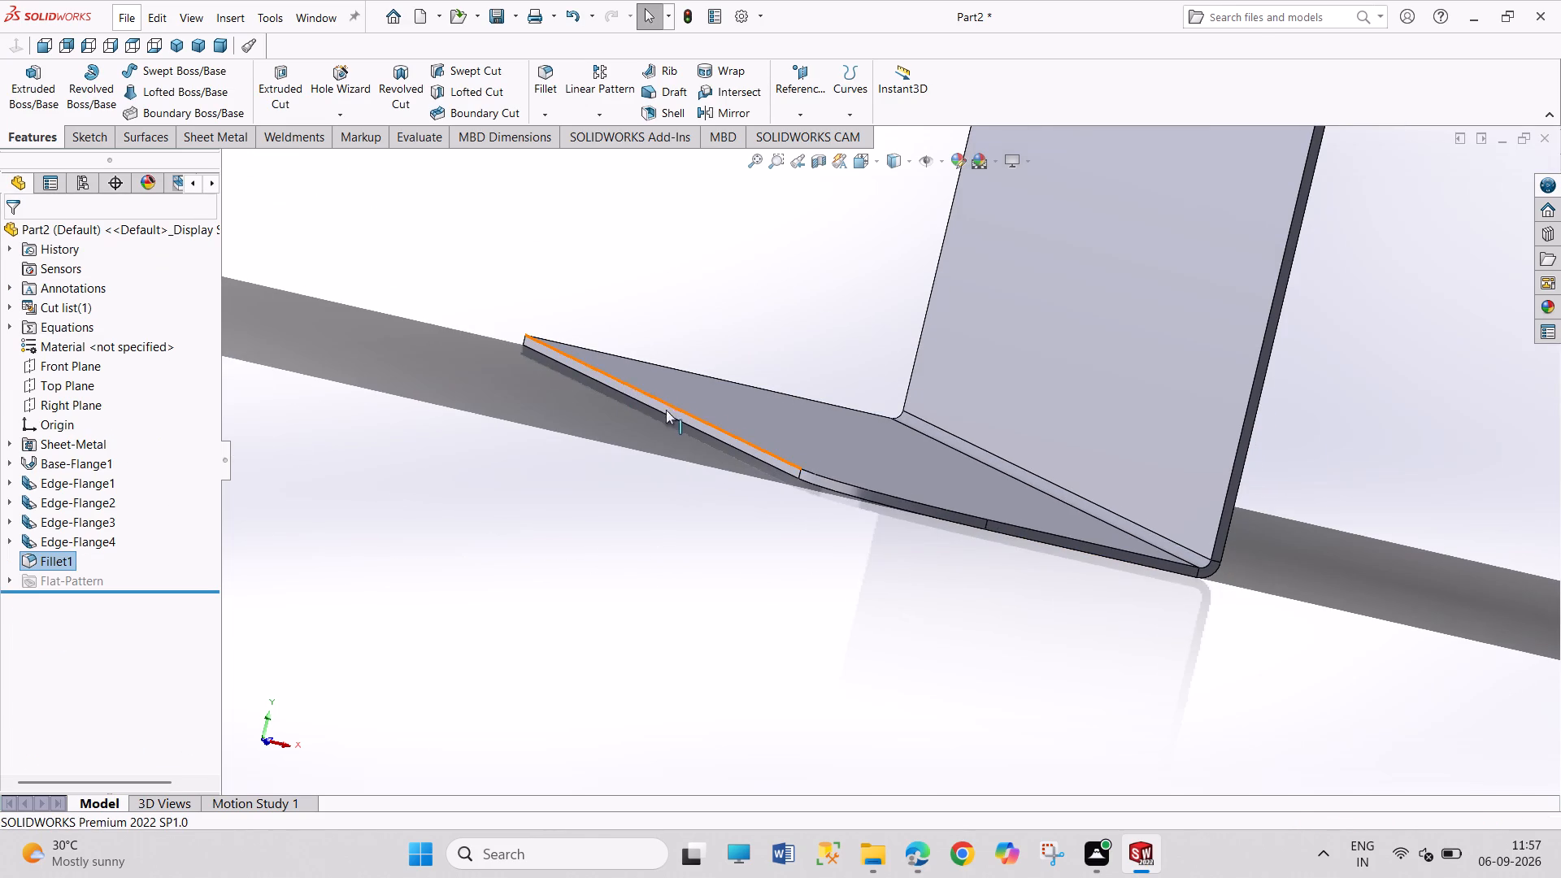
Fillet the rear outer corner edge of the -X side foot flange with a 4 mm radius.
{"action": "middle_click_drag", "start_coordinate": [666, 410], "coordinate": [773, 477]}
{"action": "scroll", "coordinate": [595, 442], "scroll_direction": "up", "scroll_amount": 5}
{"action": "middle_click_drag", "start_coordinate": [567, 415], "coordinate": [637, 459]}
{"action": "scroll", "coordinate": [670, 331], "scroll_direction": "down", "scroll_amount": 2}
{"action": "middle_click_drag", "start_coordinate": [689, 514], "coordinate": [661, 545]}
{"action": "left_click", "coordinate": [556, 74]}
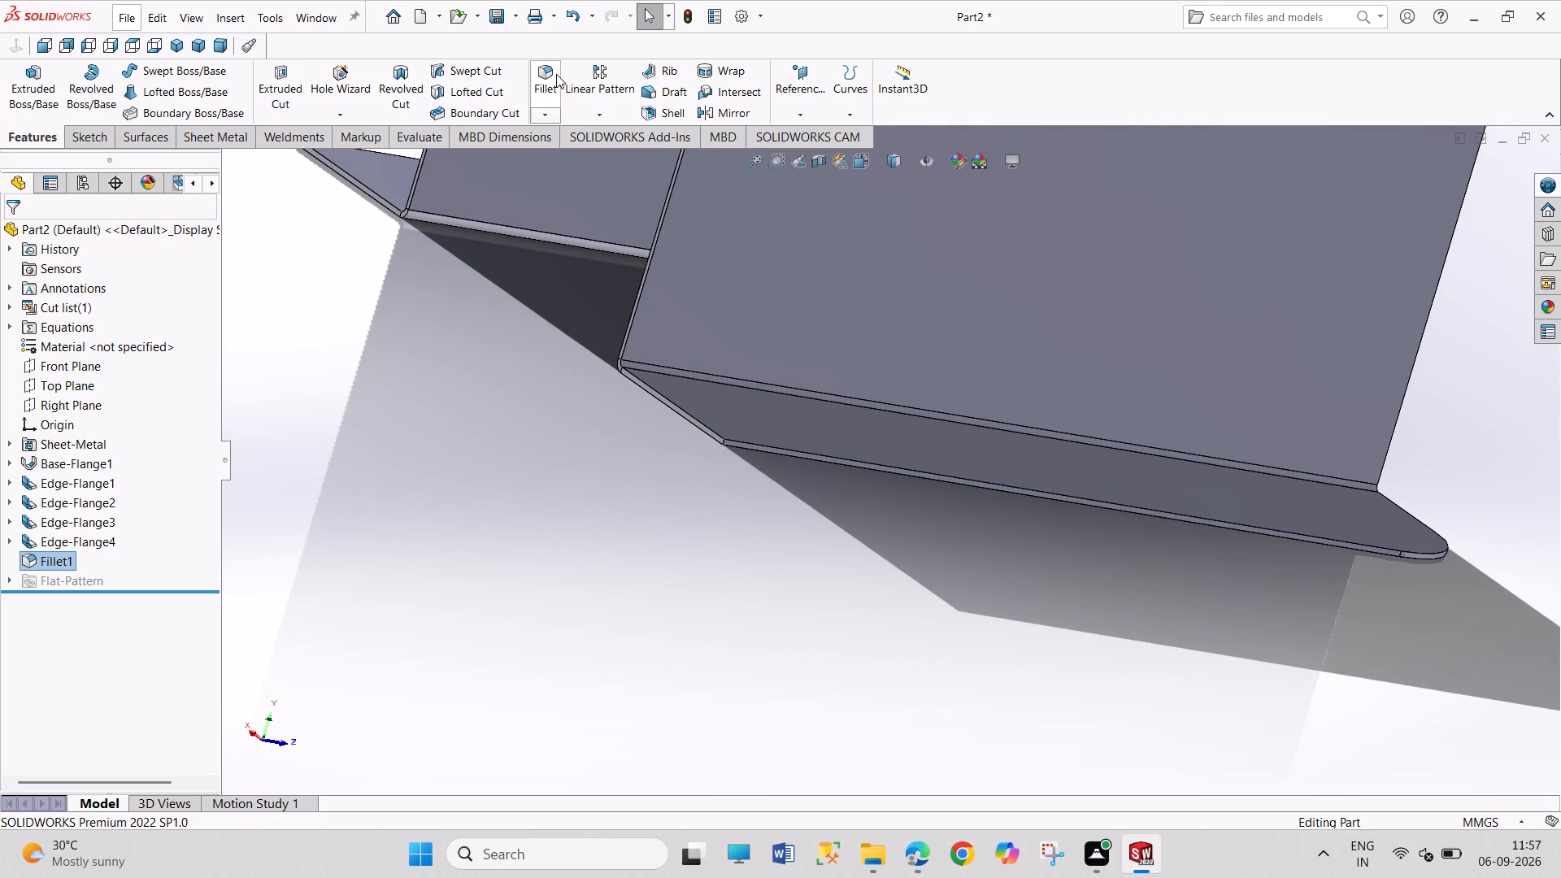
{"action": "left_click", "coordinate": [724, 442]}
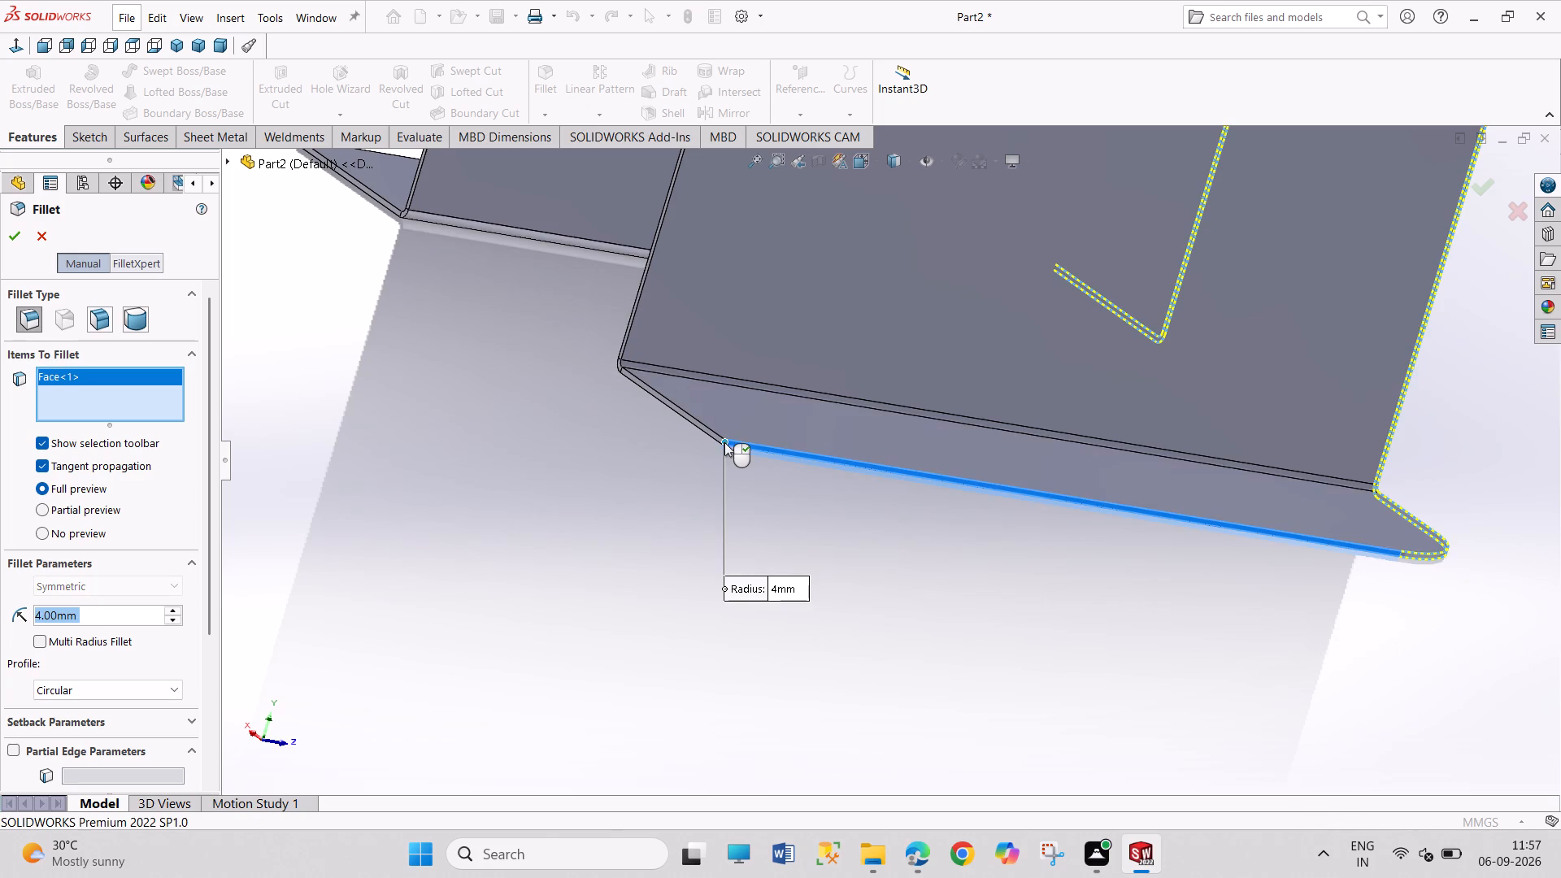
{"action": "right_click", "coordinate": [107, 385]}
{"action": "left_click", "coordinate": [120, 403]}
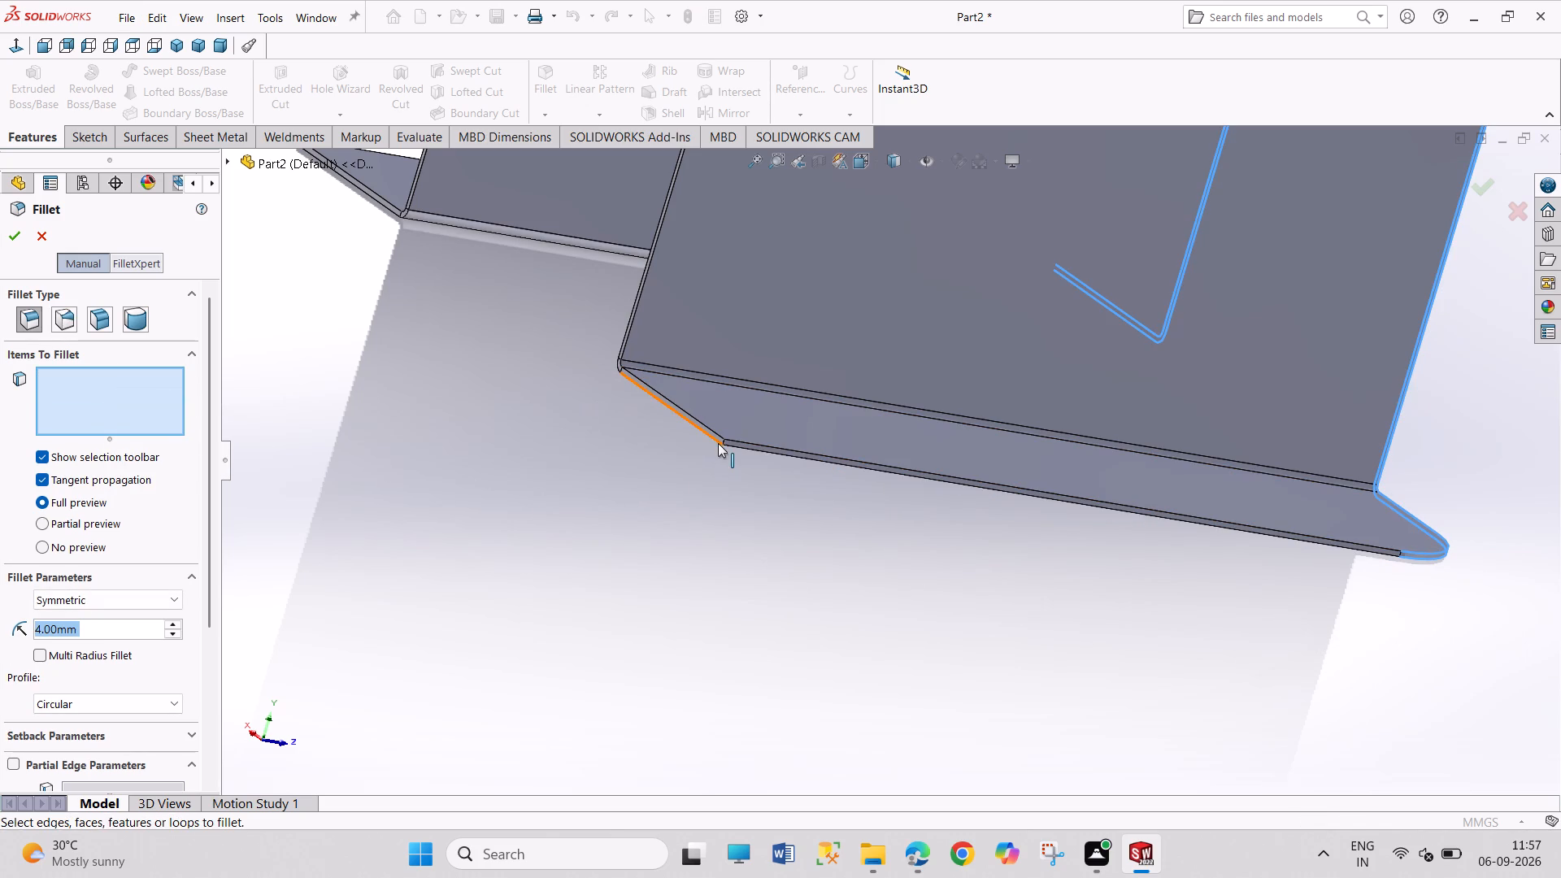
{"action": "left_click", "coordinate": [722, 442]}
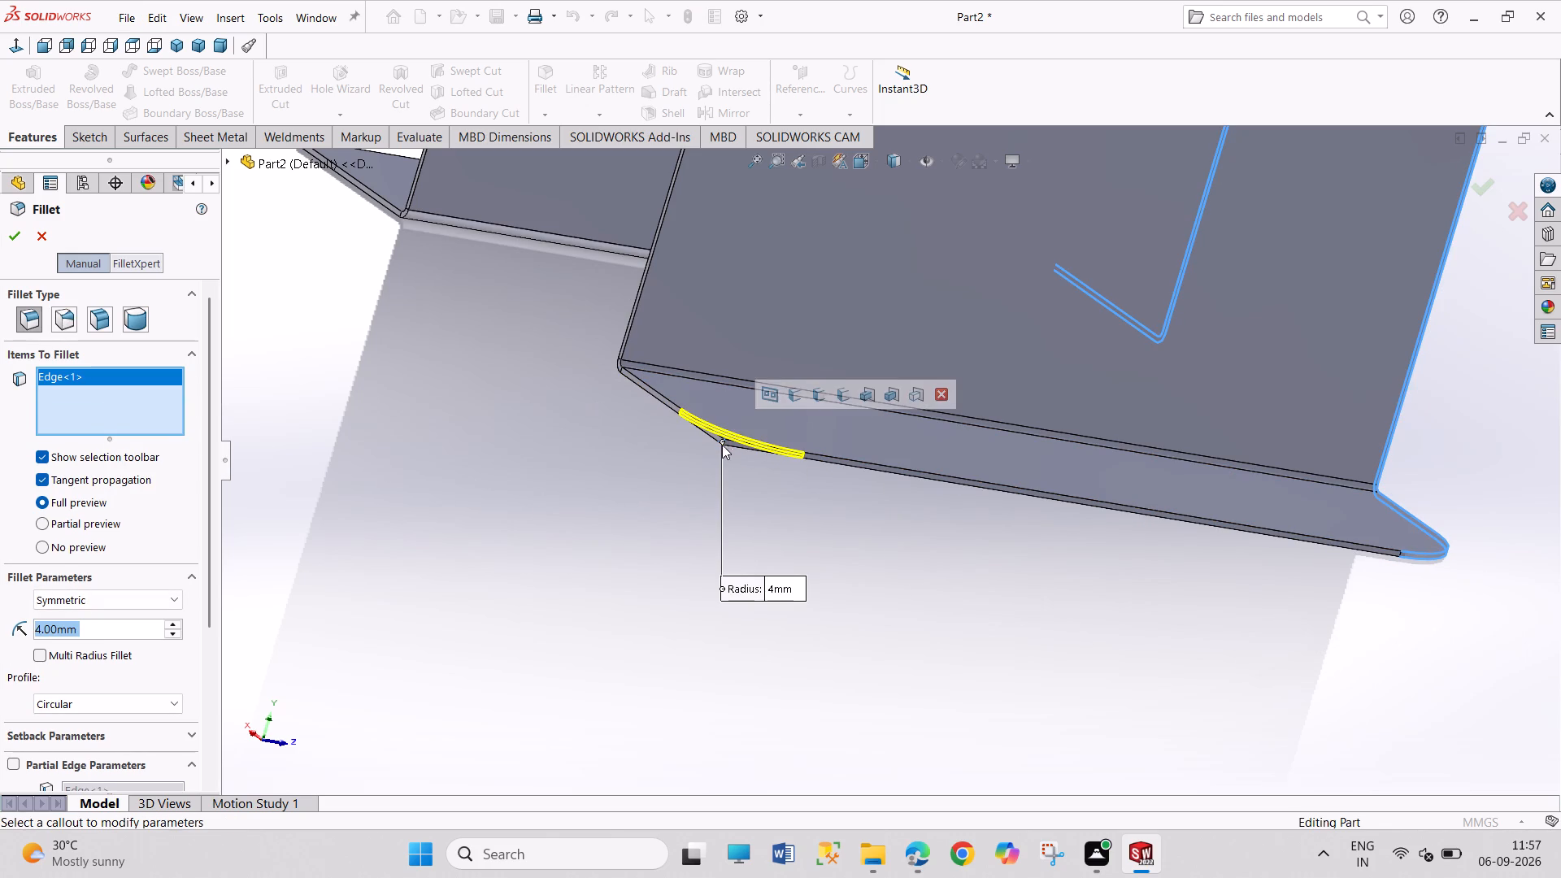
{"action": "left_click", "coordinate": [18, 237]}
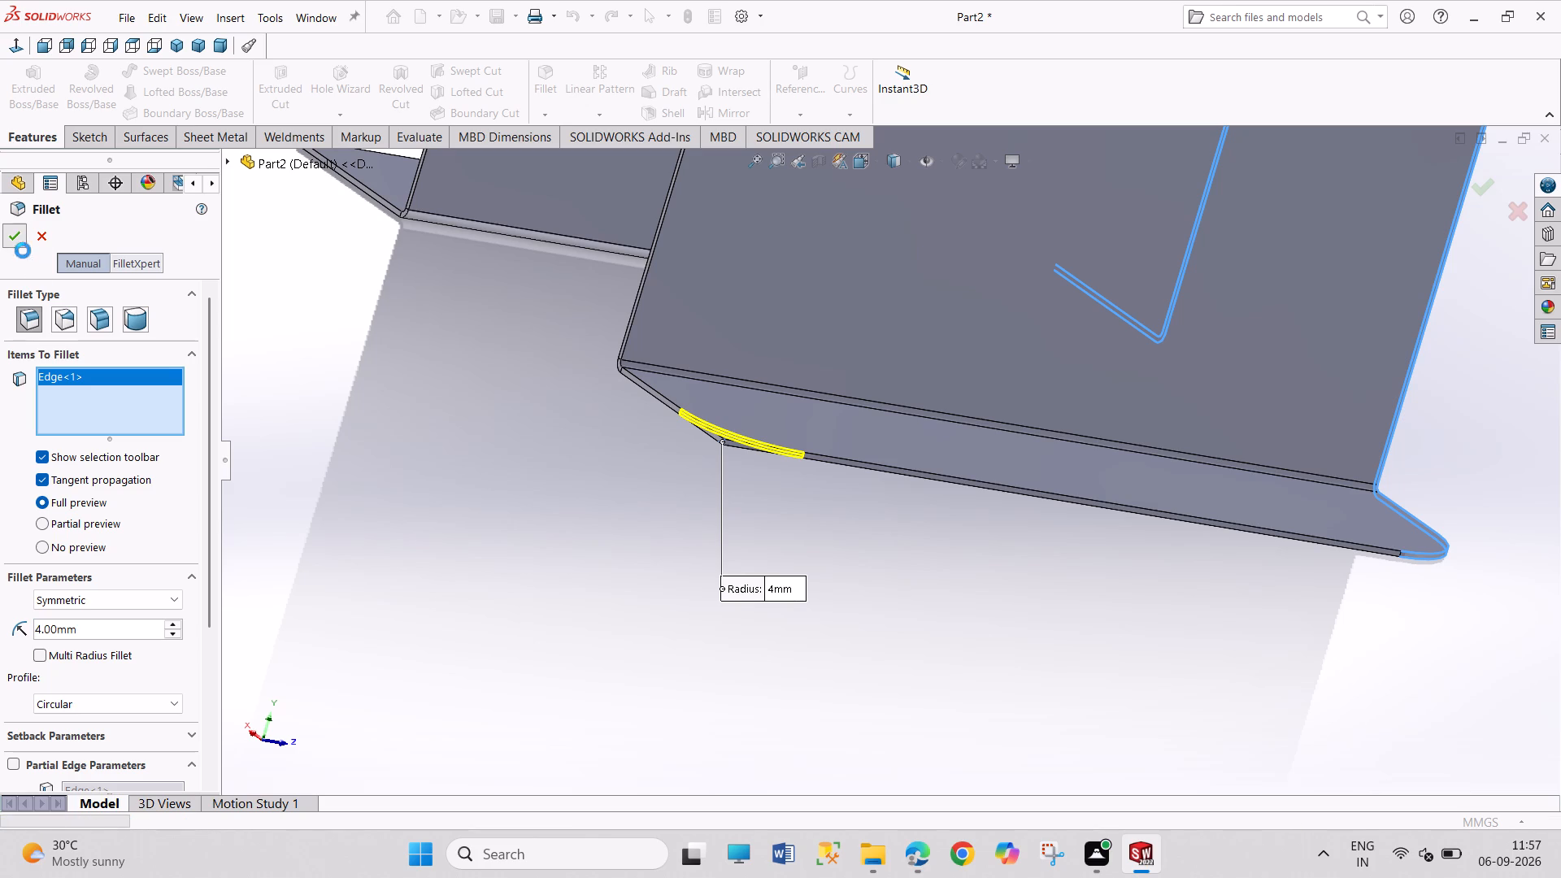
{"action": "left_click_drag", "start_coordinate": [473, 430], "coordinate": [537, 524]}
{"action": "left_click_drag", "start_coordinate": [488, 437], "coordinate": [606, 566]}
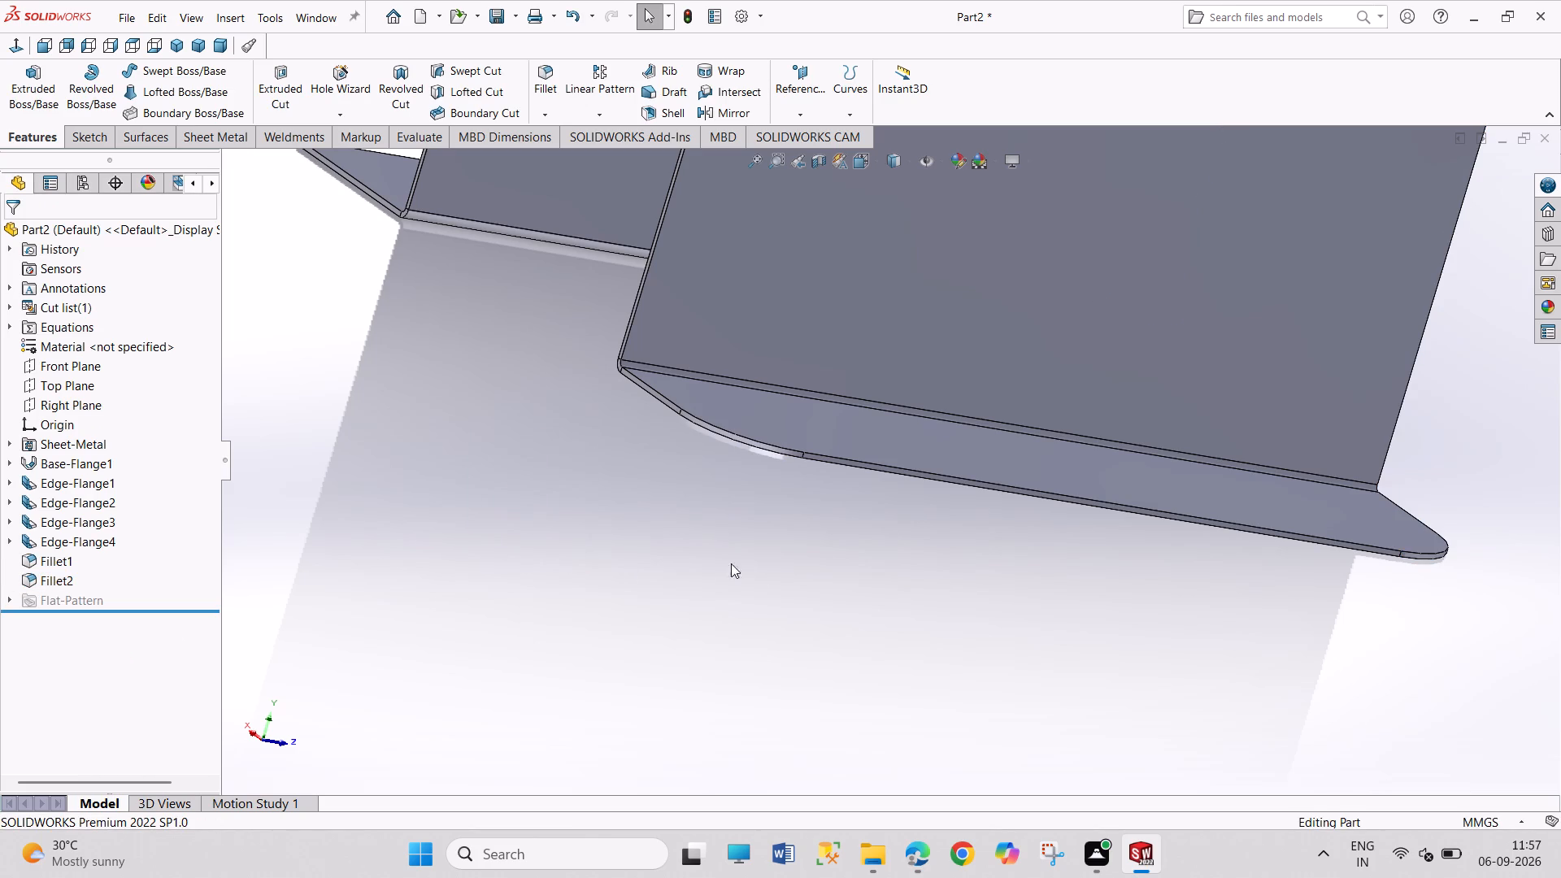
Fillet both outer corner edges of the +X side foot flange with a 4 mm radius.
{"action": "middle_click_drag", "start_coordinate": [841, 589], "coordinate": [658, 553]}
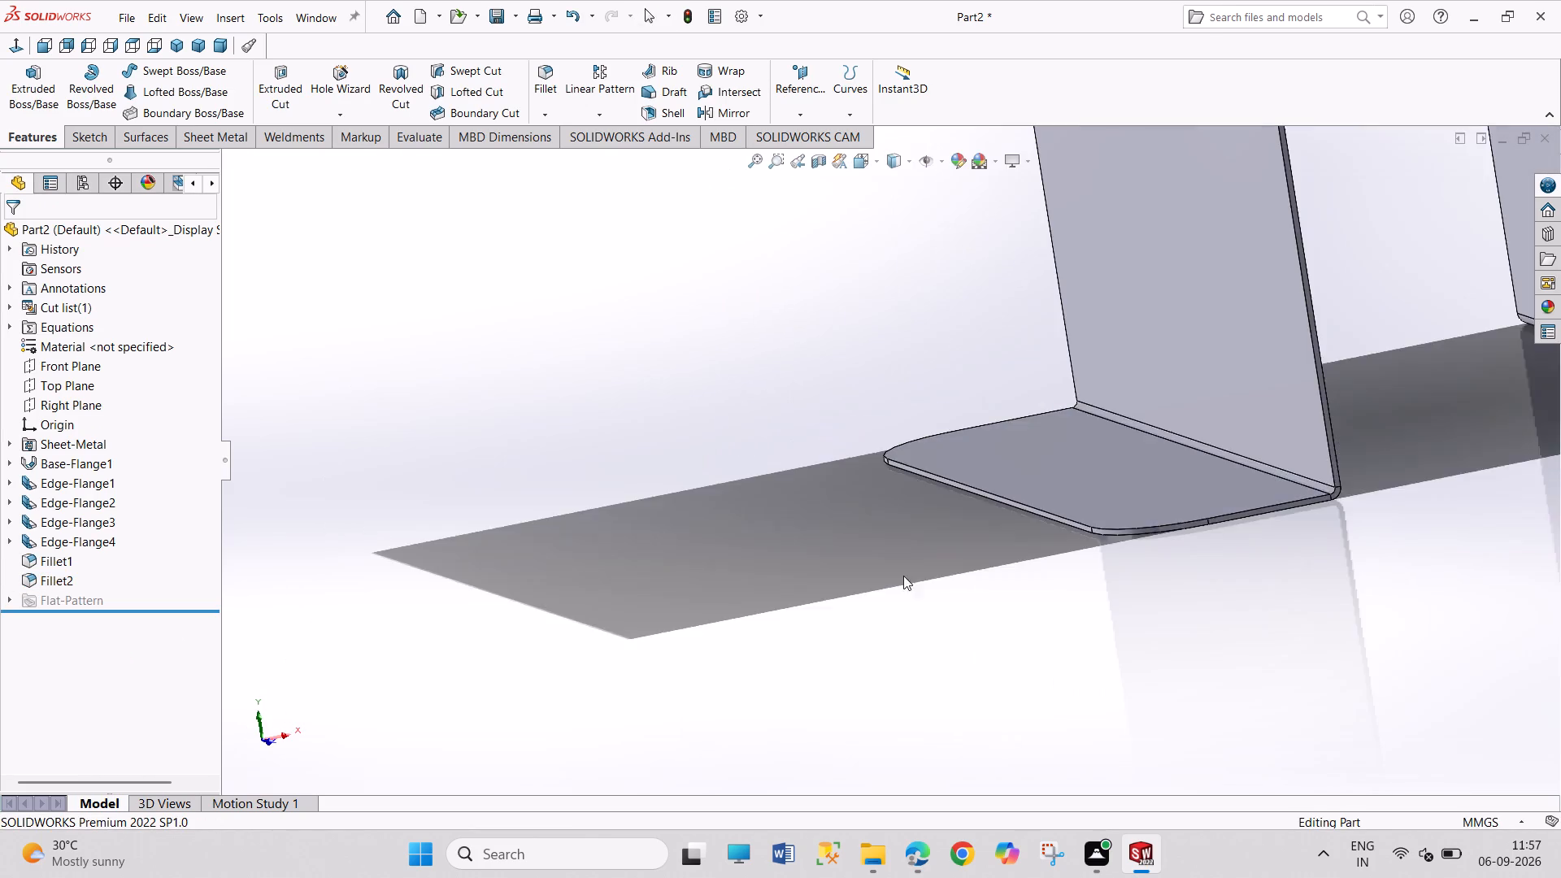
{"action": "scroll", "coordinate": [1003, 572], "scroll_direction": "up", "scroll_amount": 4}
{"action": "scroll", "coordinate": [1140, 532], "scroll_direction": "up", "scroll_amount": 1}
{"action": "middle_click_drag", "start_coordinate": [1241, 506], "coordinate": [1074, 515]}
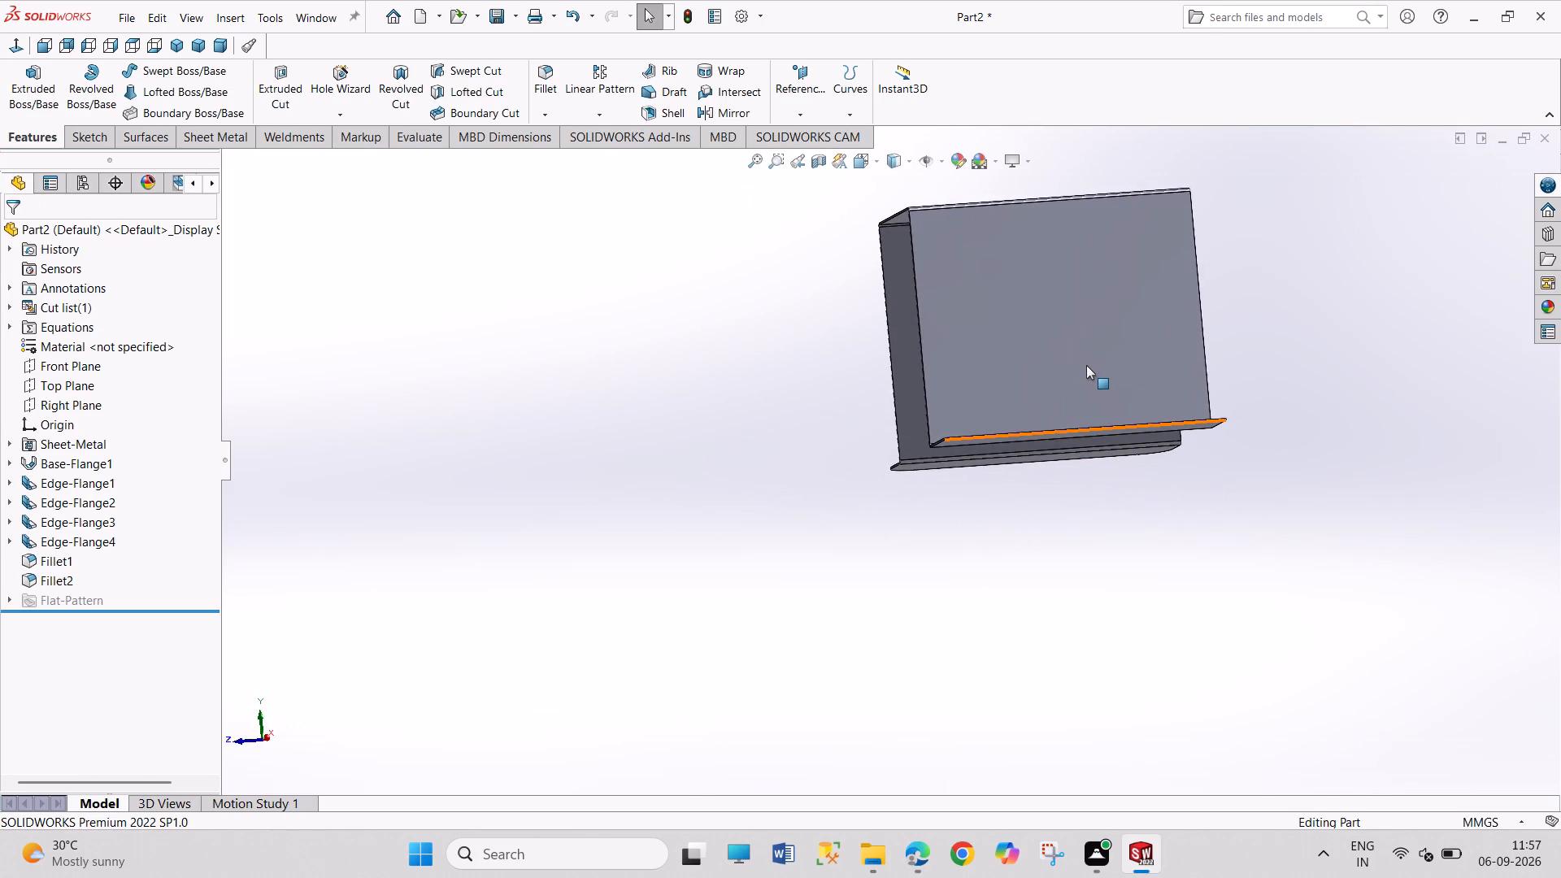
{"action": "middle_click_drag", "start_coordinate": [1086, 365], "coordinate": [1086, 493]}
{"action": "scroll", "coordinate": [1139, 470], "scroll_direction": "down", "scroll_amount": 2}
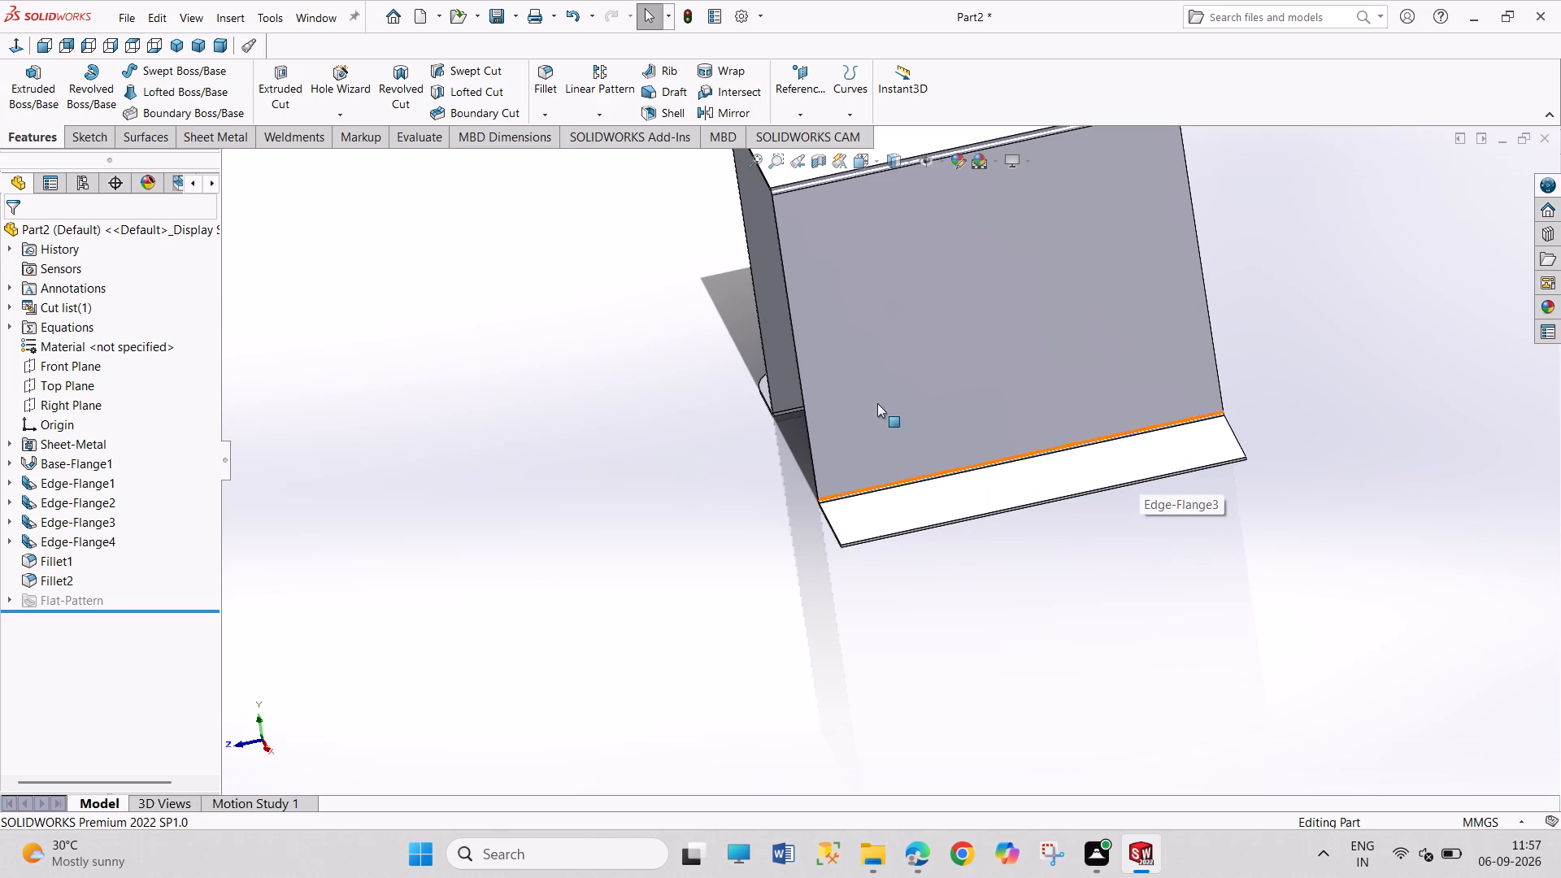
{"action": "left_click", "coordinate": [548, 65]}
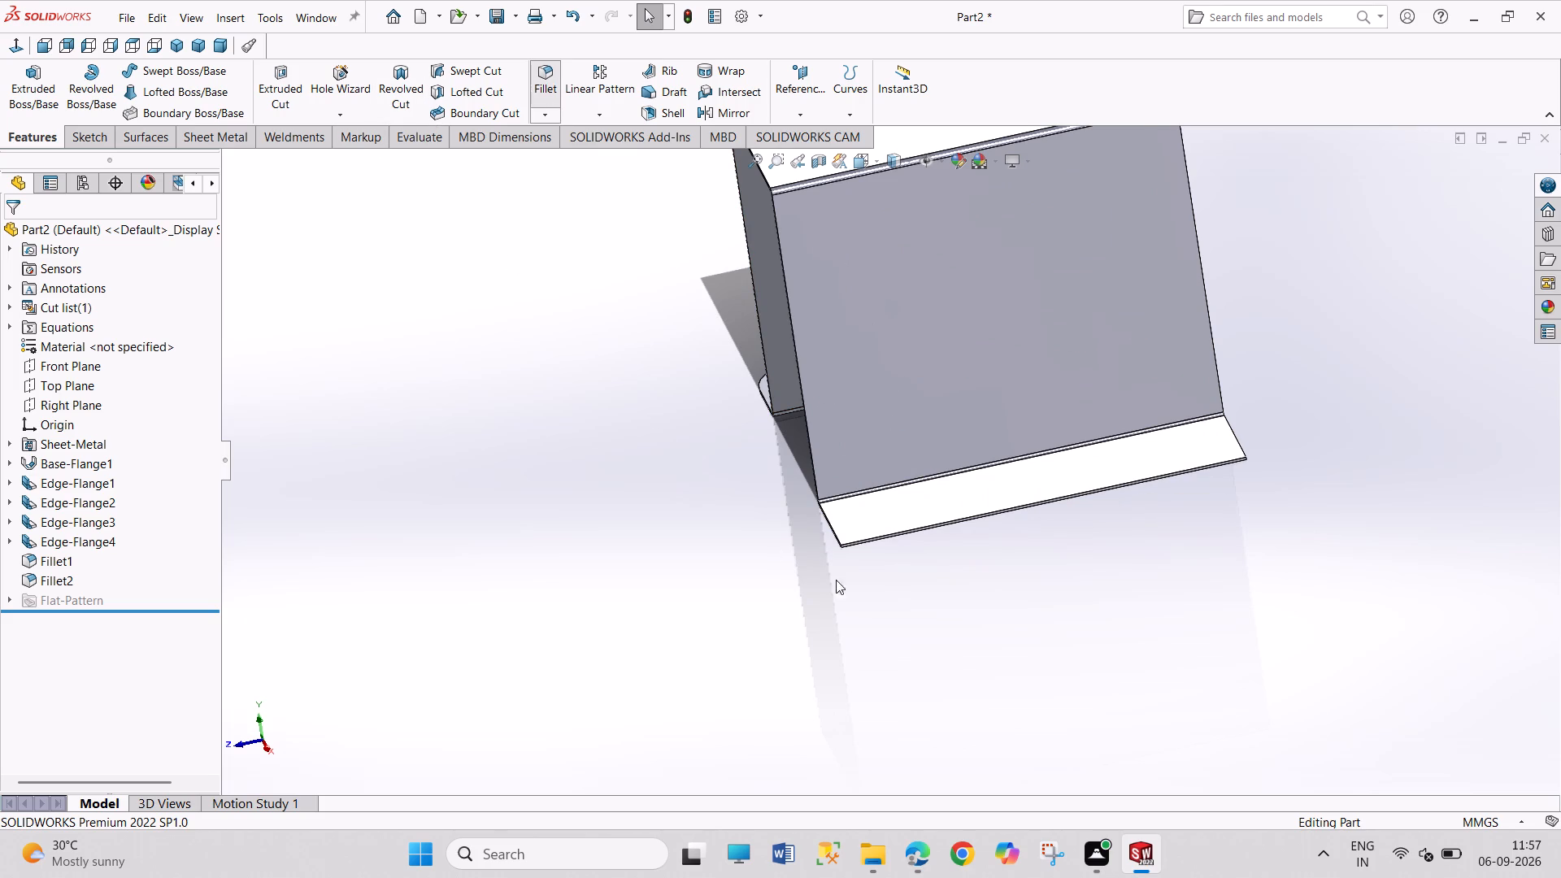
{"action": "scroll", "coordinate": [856, 570], "scroll_direction": "down", "scroll_amount": 5}
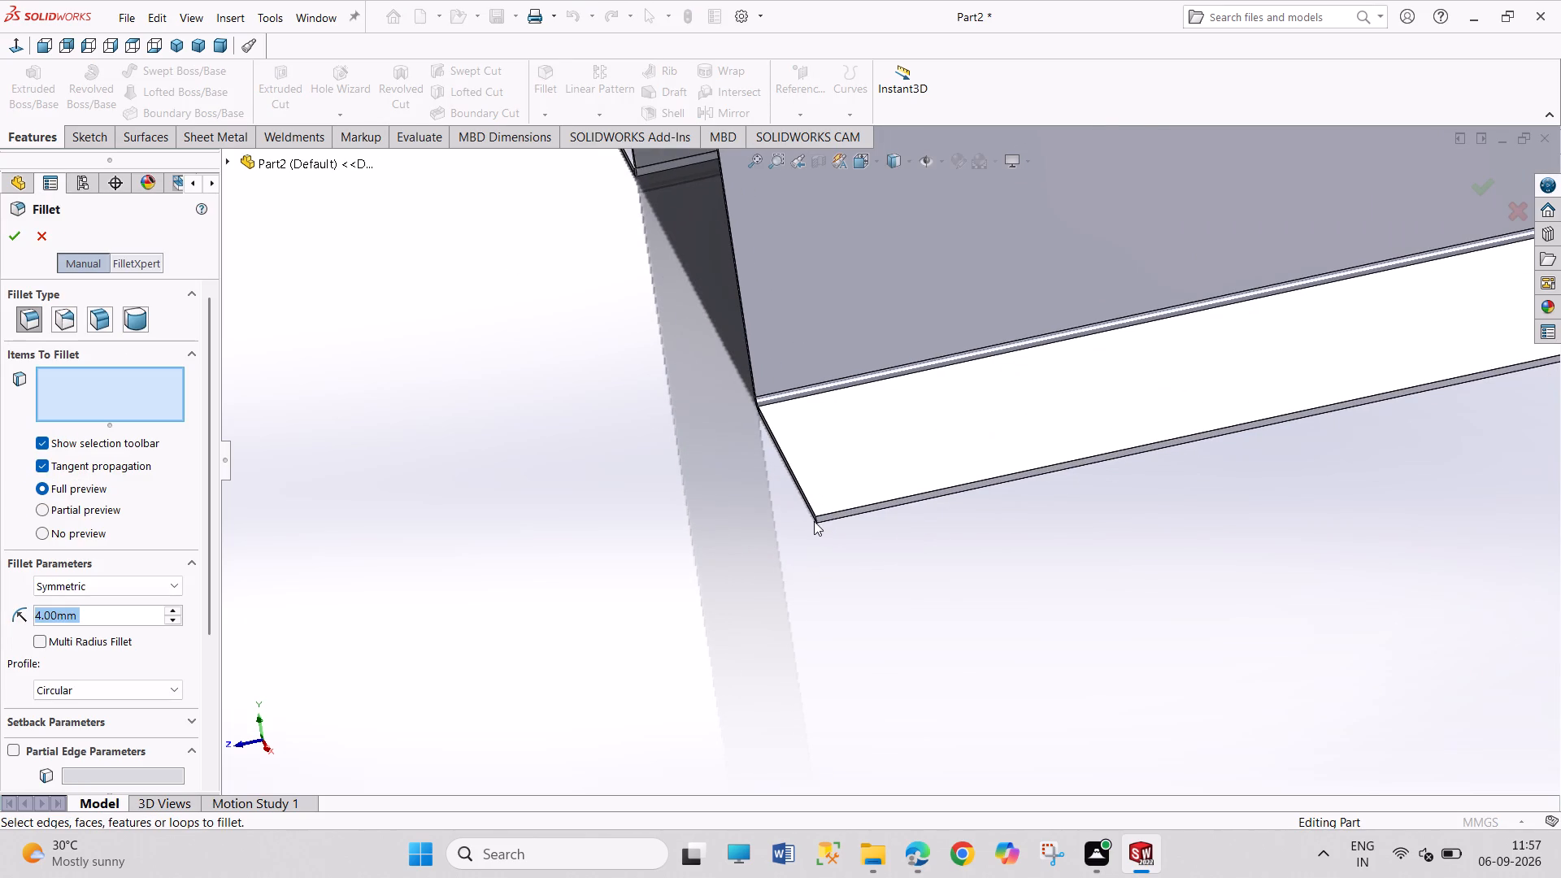
{"action": "left_click", "coordinate": [814, 520]}
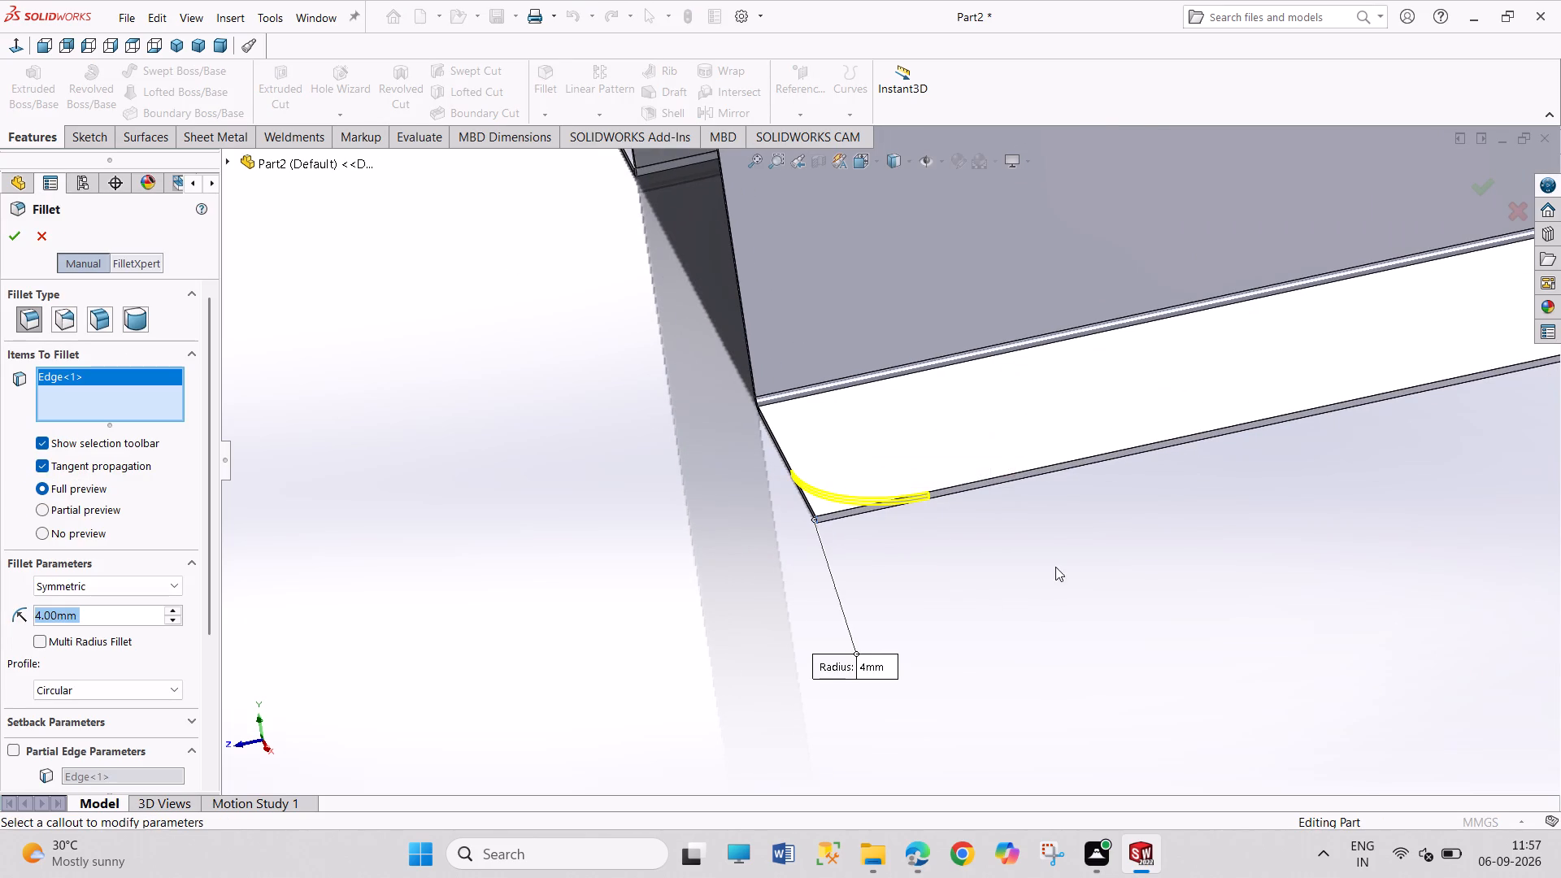
{"action": "scroll", "coordinate": [1055, 572], "scroll_direction": "up", "scroll_amount": 5}
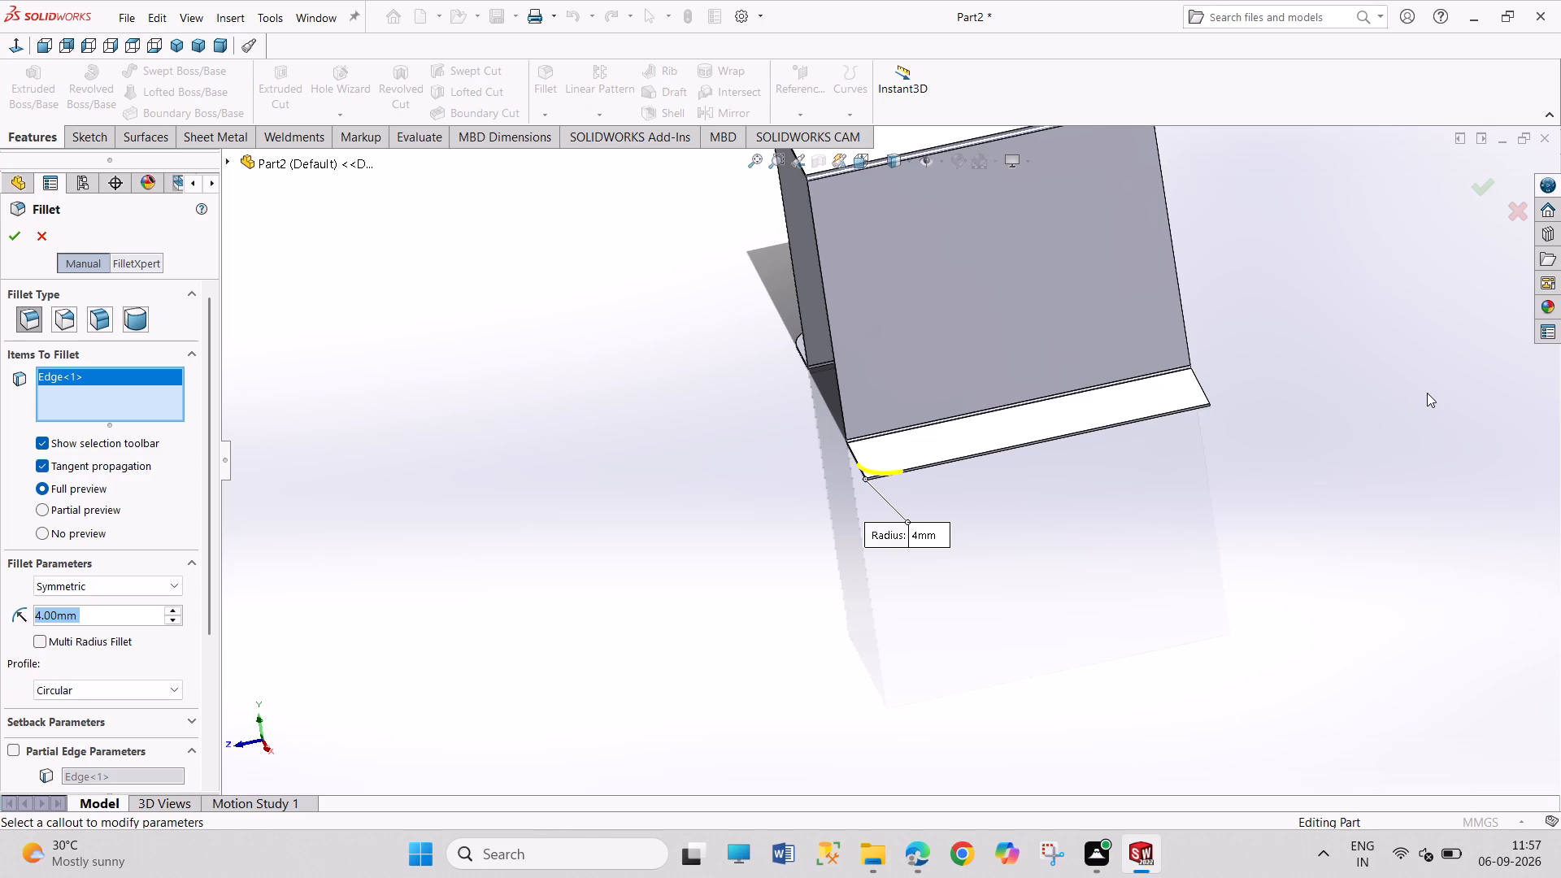
{"action": "middle_click_drag", "start_coordinate": [1272, 386], "coordinate": [1191, 386]}
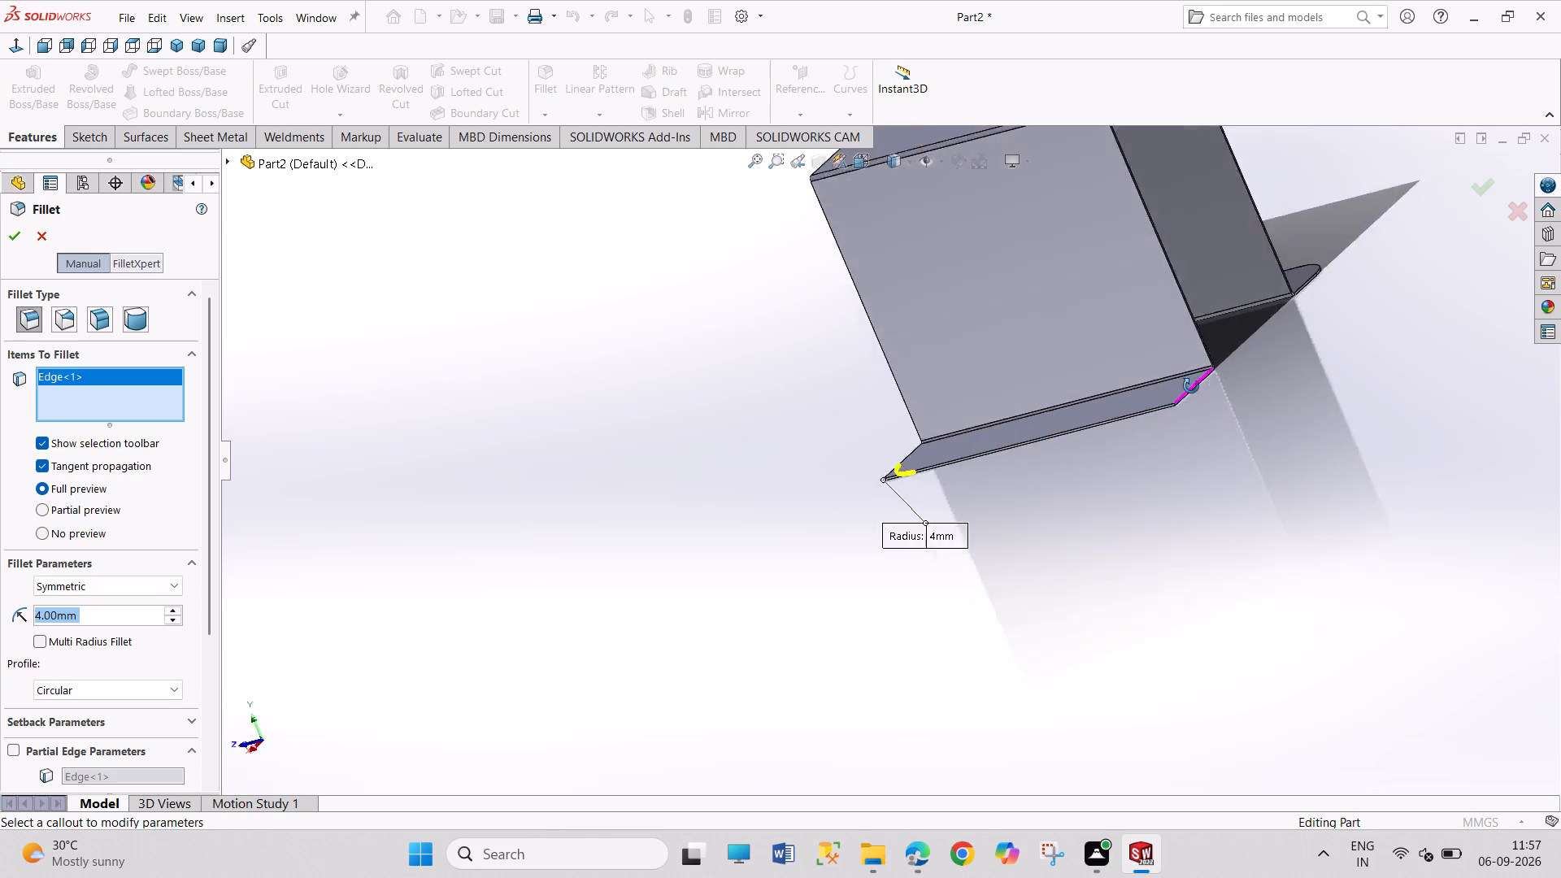
{"action": "middle_click_drag", "start_coordinate": [1191, 386], "coordinate": [1105, 463]}
{"action": "scroll", "coordinate": [1197, 416], "scroll_direction": "down", "scroll_amount": 5}
{"action": "scroll", "coordinate": [954, 389], "scroll_direction": "down", "scroll_amount": 5}
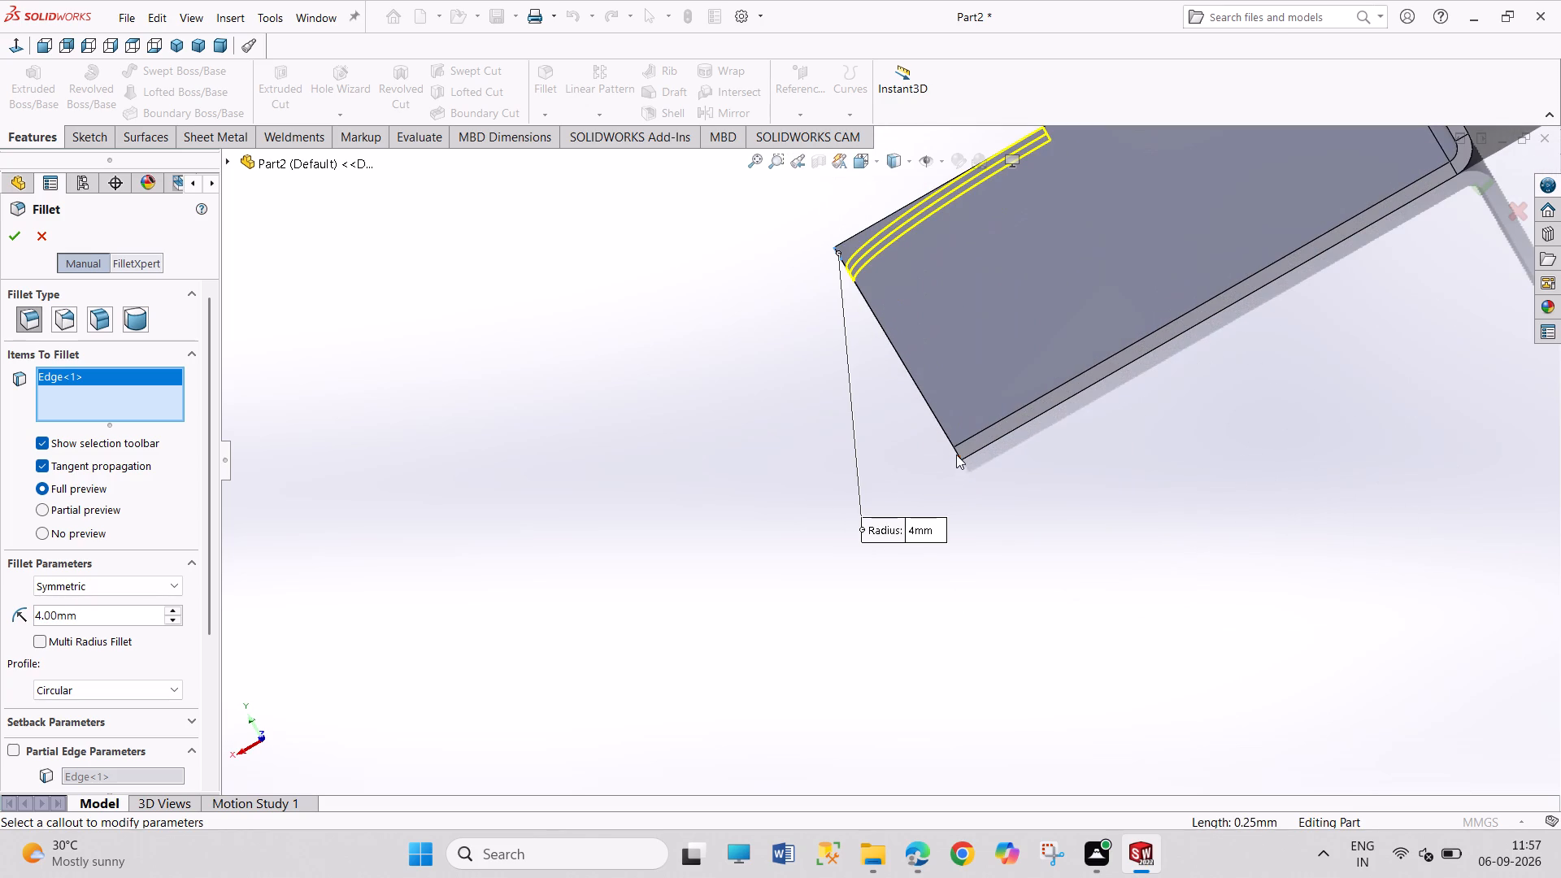
{"action": "left_click", "coordinate": [959, 452]}
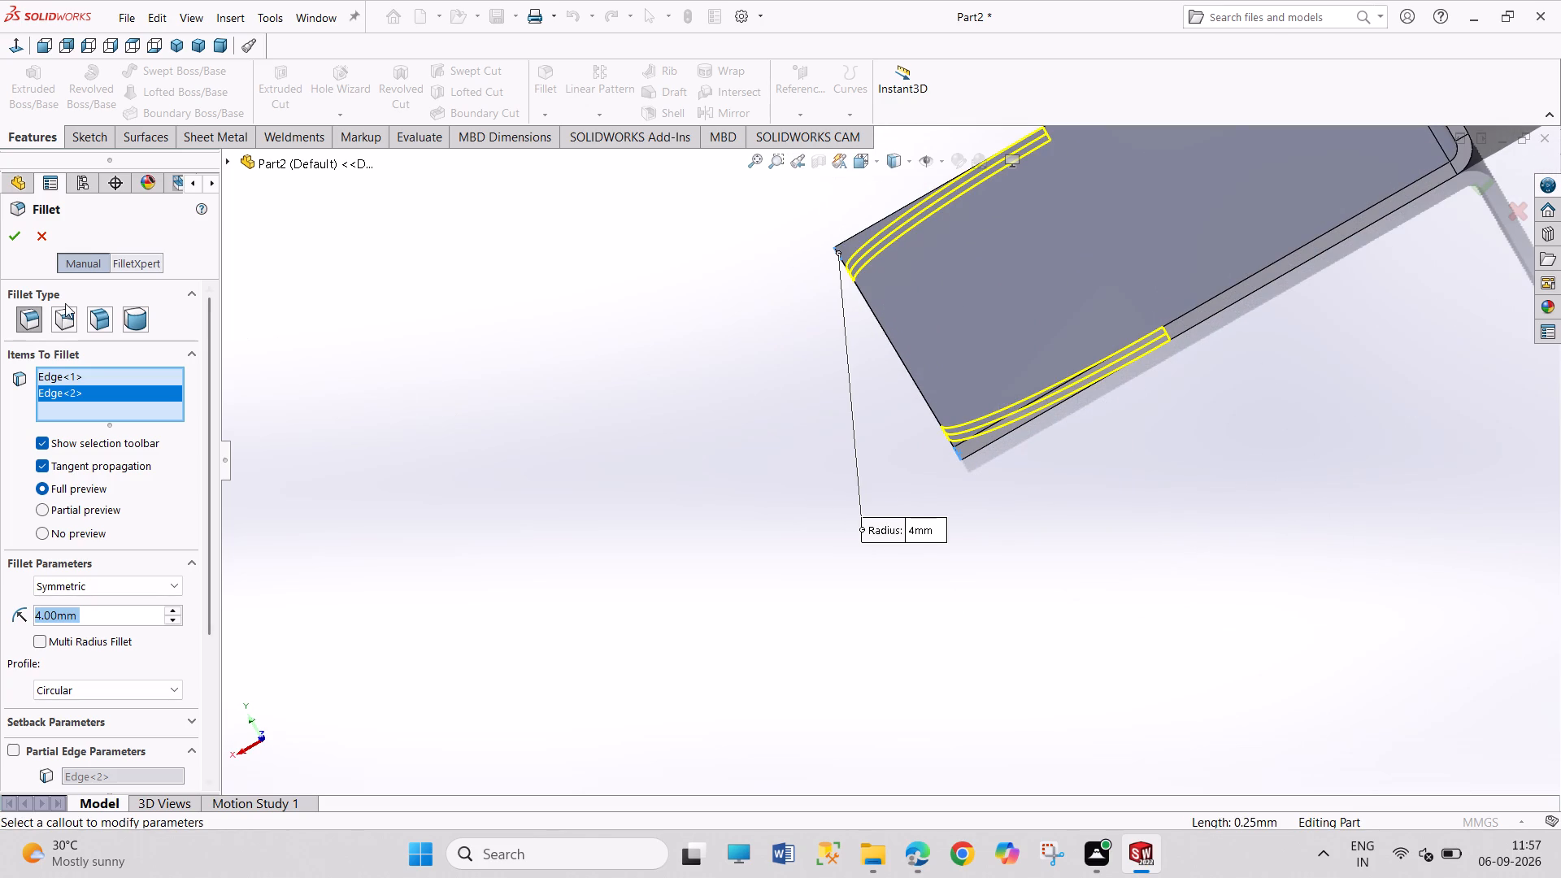
{"action": "left_click", "coordinate": [7, 242]}
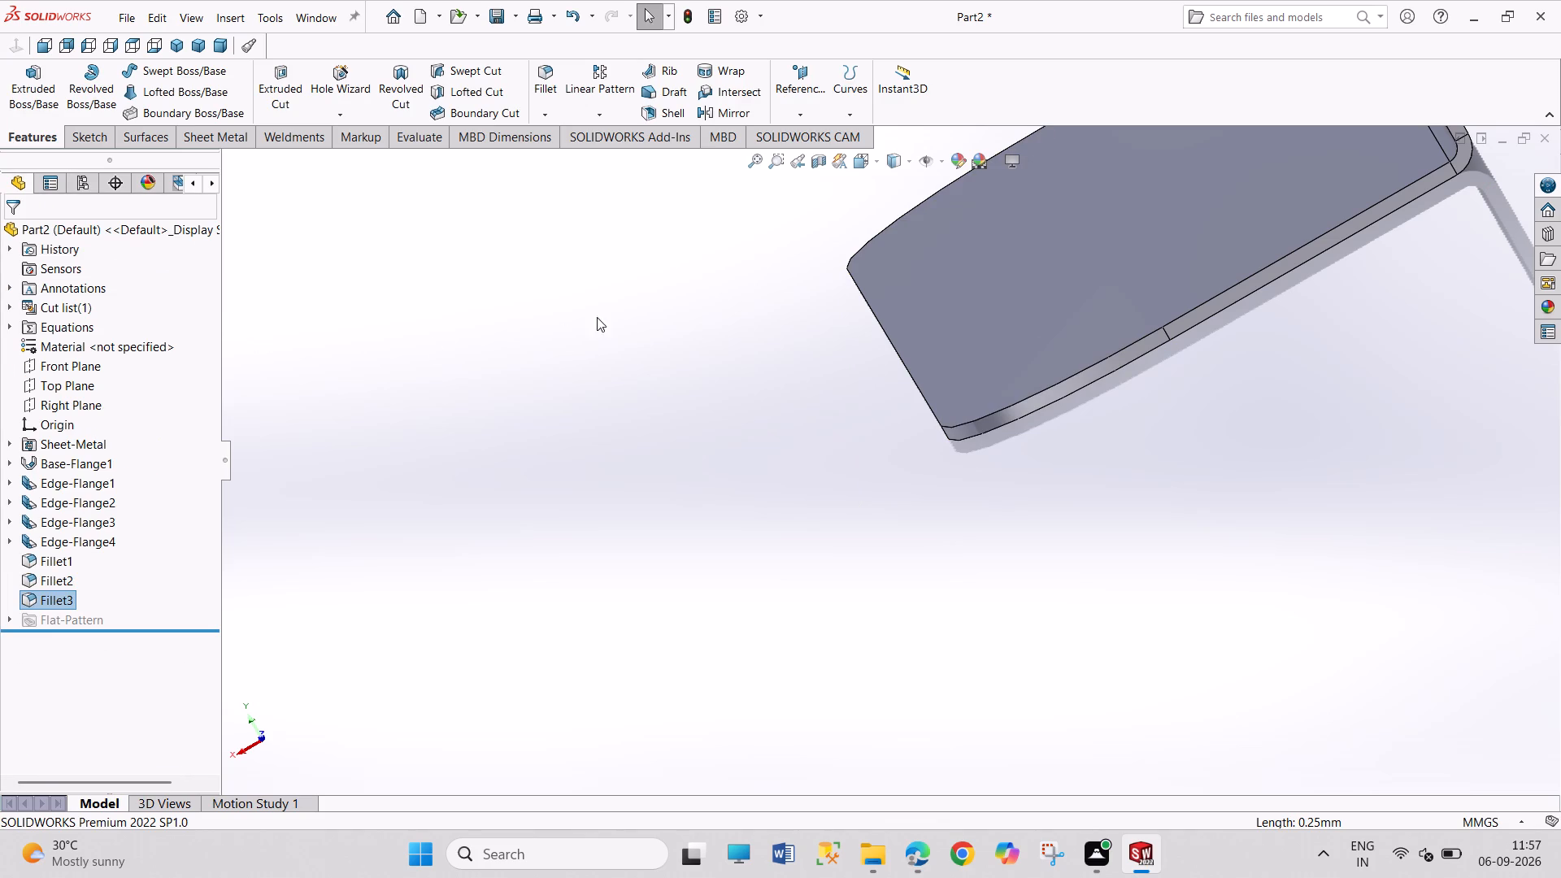
{"action": "left_click_drag", "start_coordinate": [557, 313], "coordinate": [682, 504]}
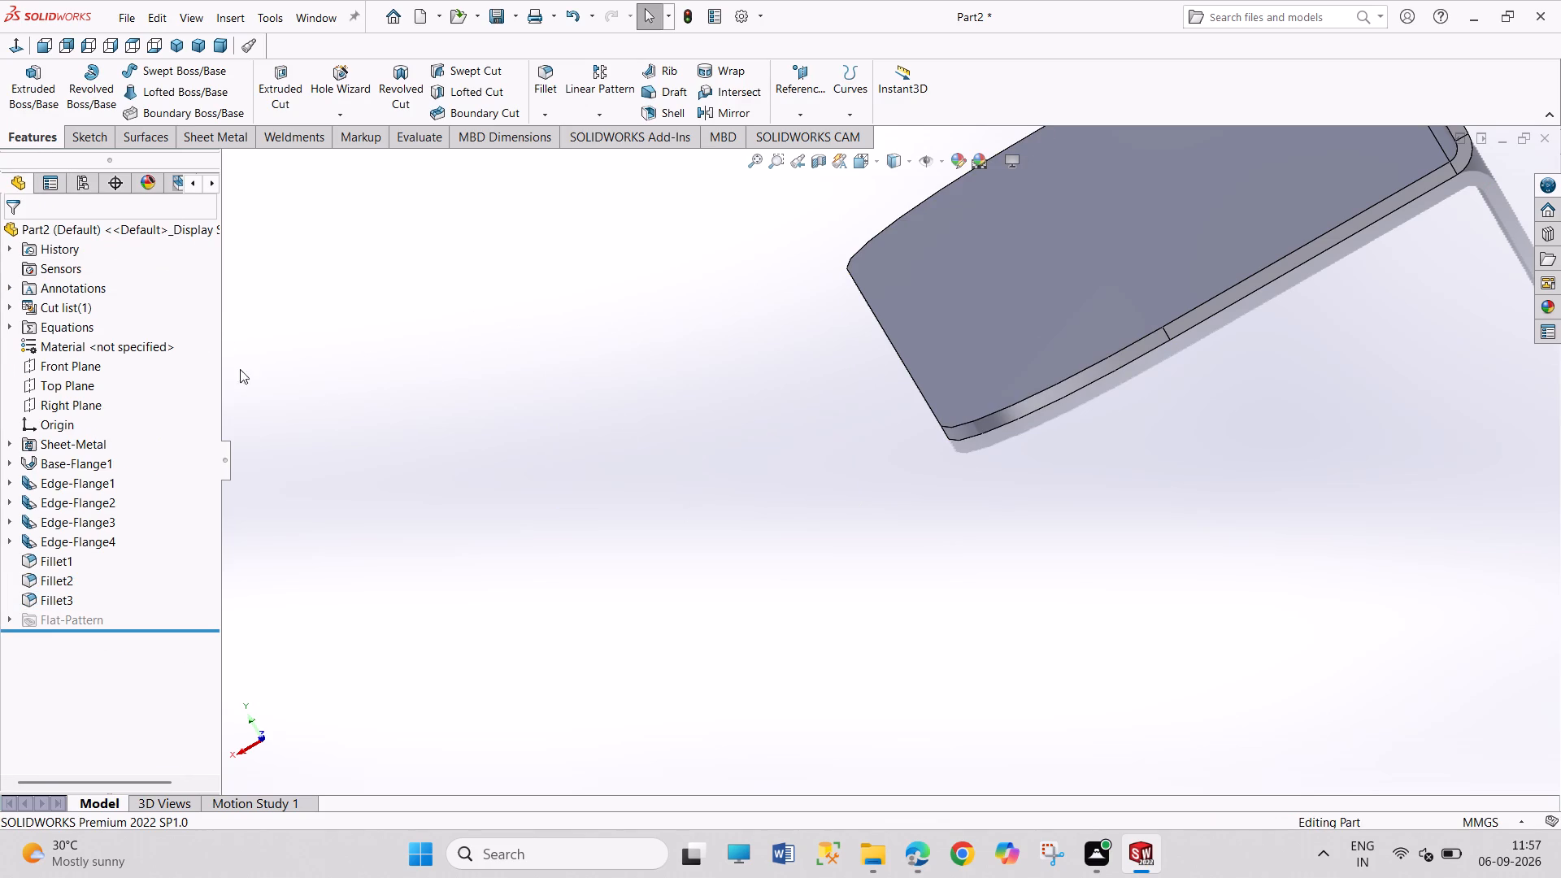
Start a sketch on the +X side foot flange's top face and draw a circle about 3.6 mm in diameter near its rear outer corner.
{"action": "left_click", "coordinate": [176, 49]}
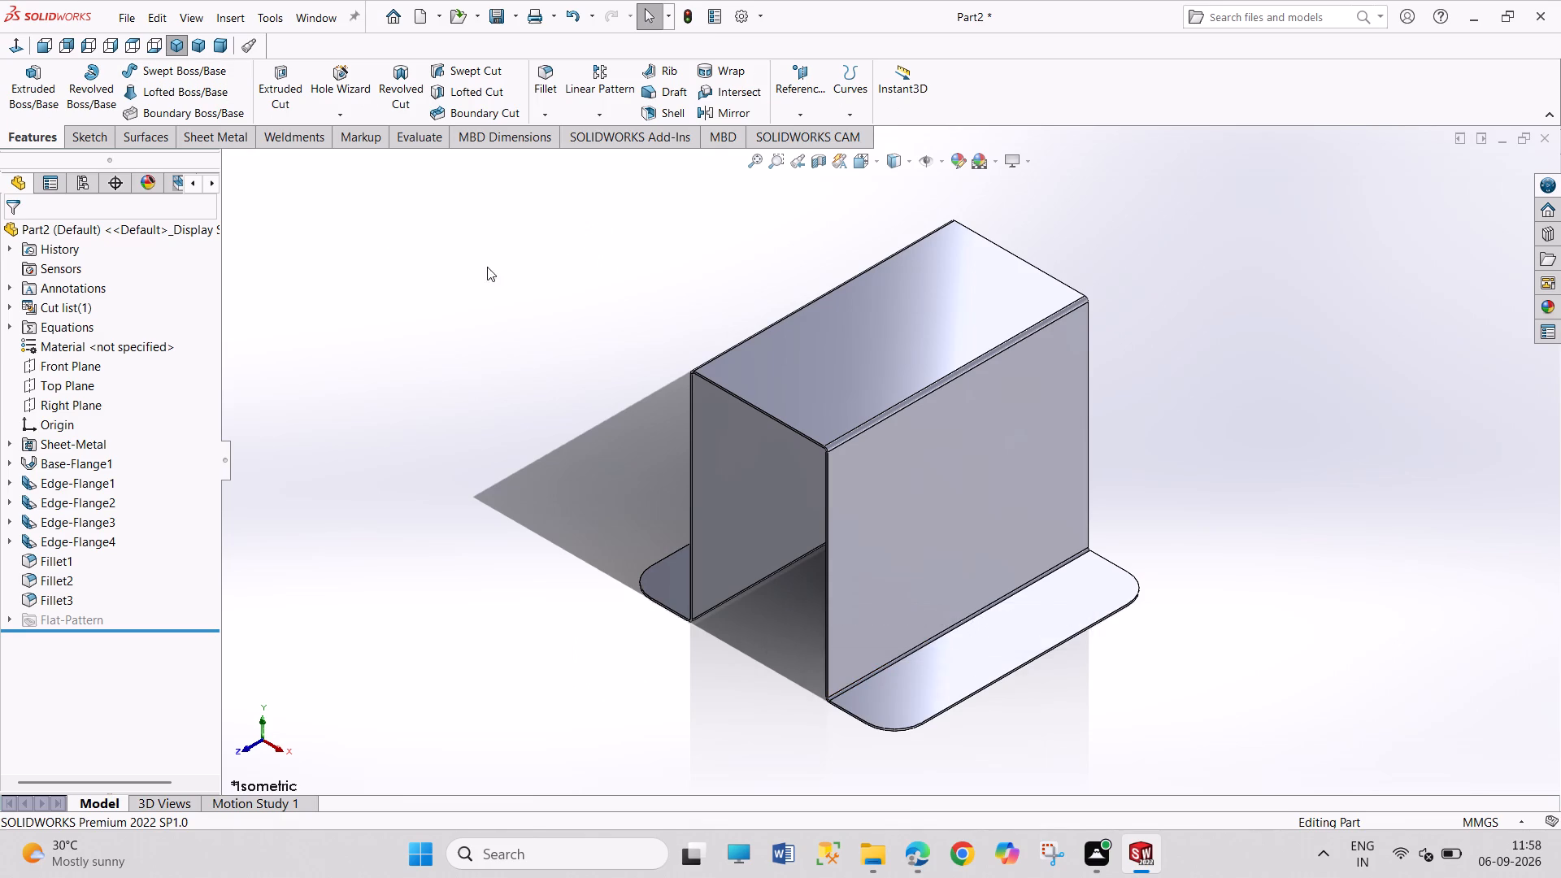
{"action": "left_click", "coordinate": [1030, 635]}
{"action": "left_click", "coordinate": [1105, 589]}
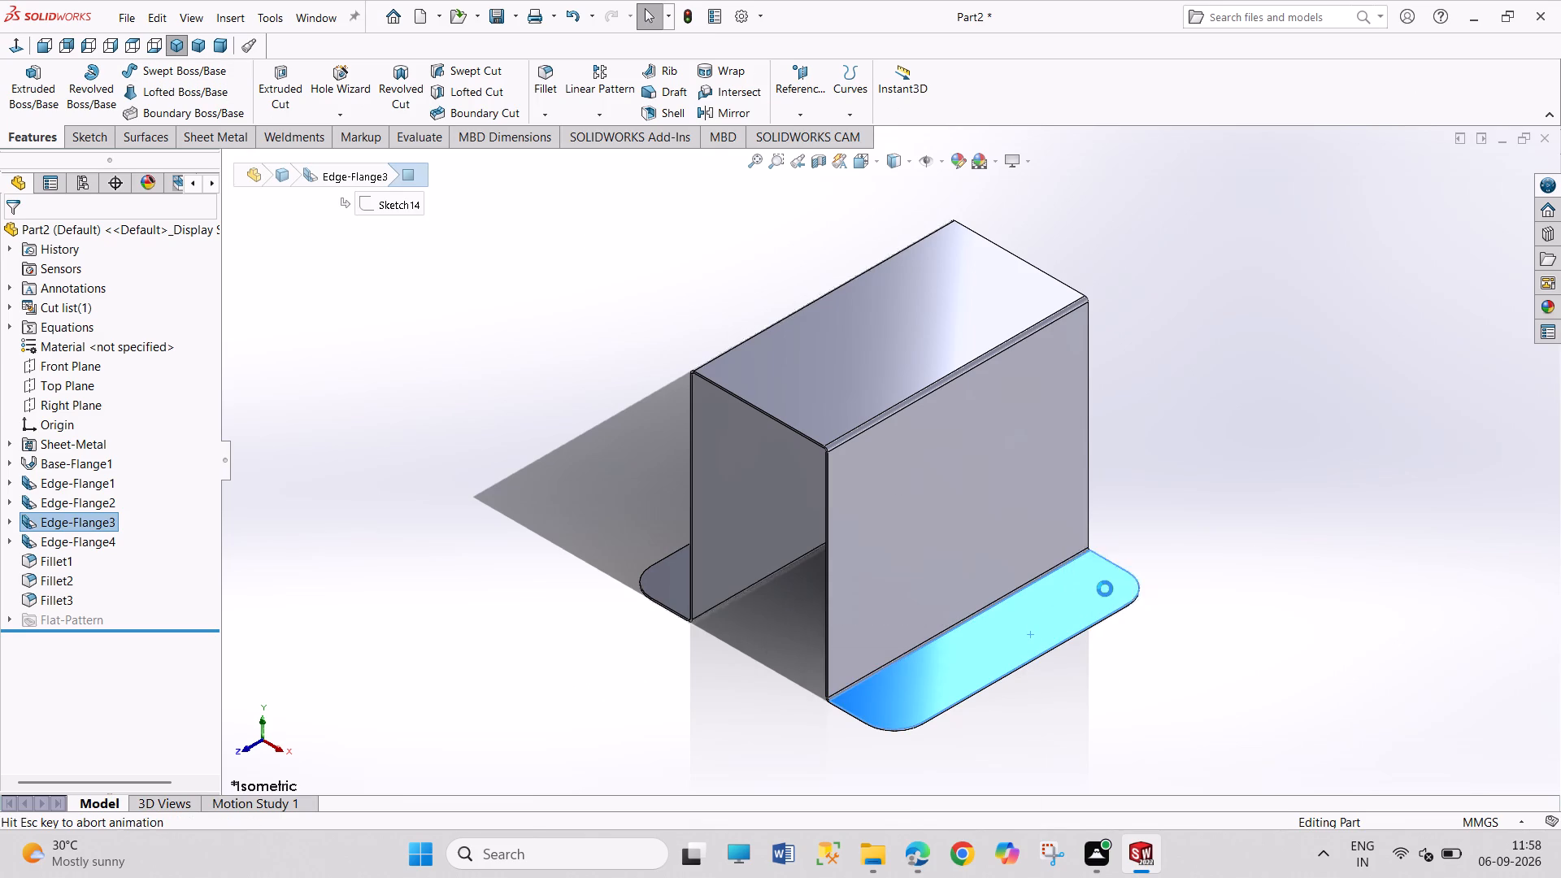
{"action": "left_click_drag", "start_coordinate": [1254, 253], "coordinate": [1276, 302]}
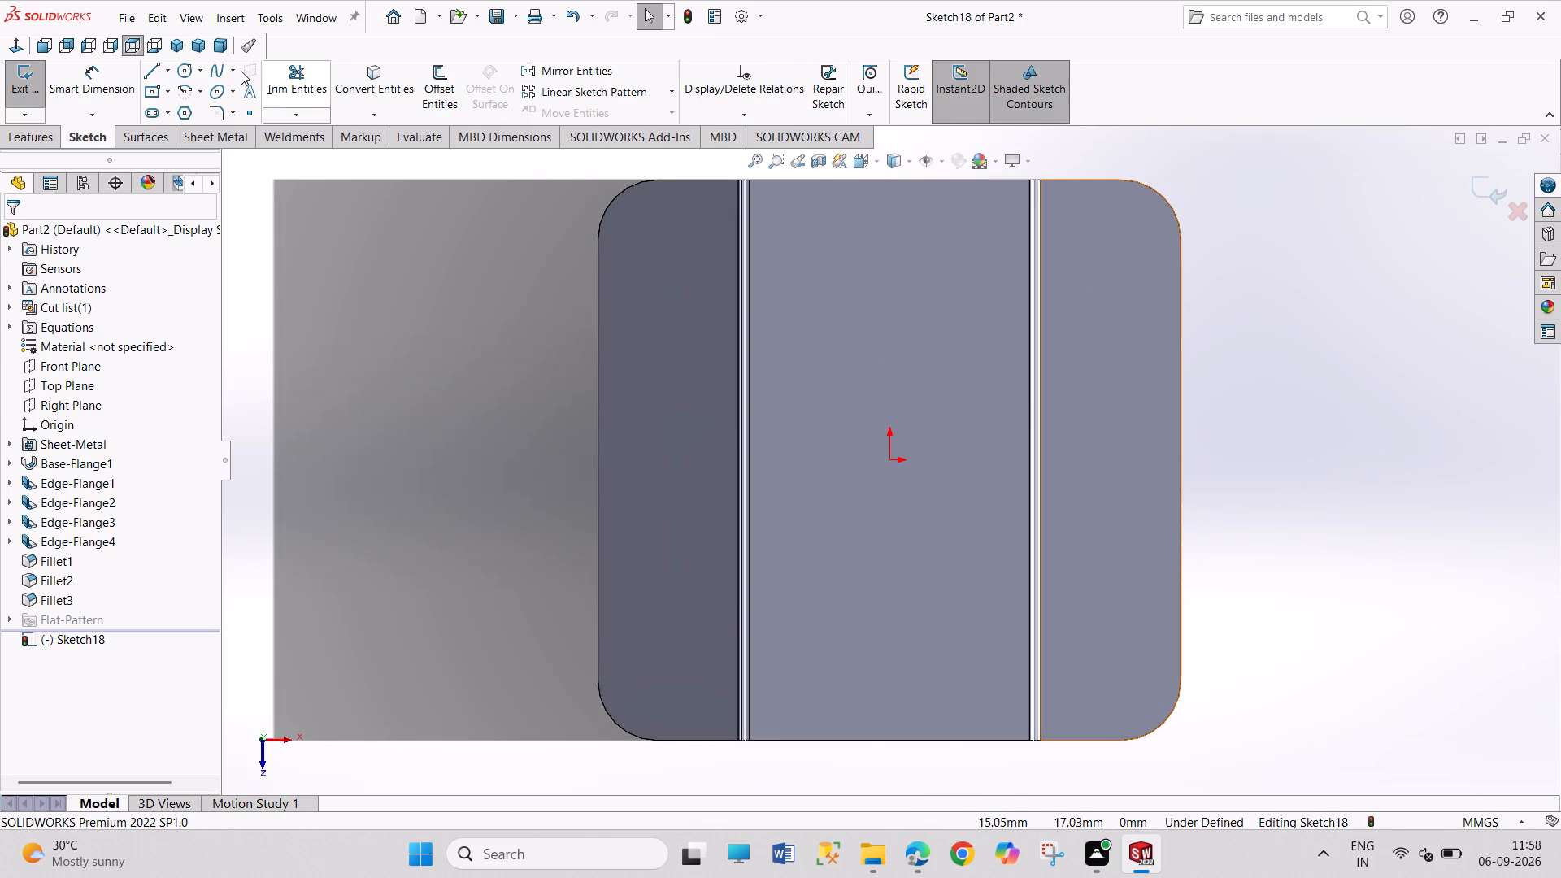
{"action": "left_click", "coordinate": [187, 72]}
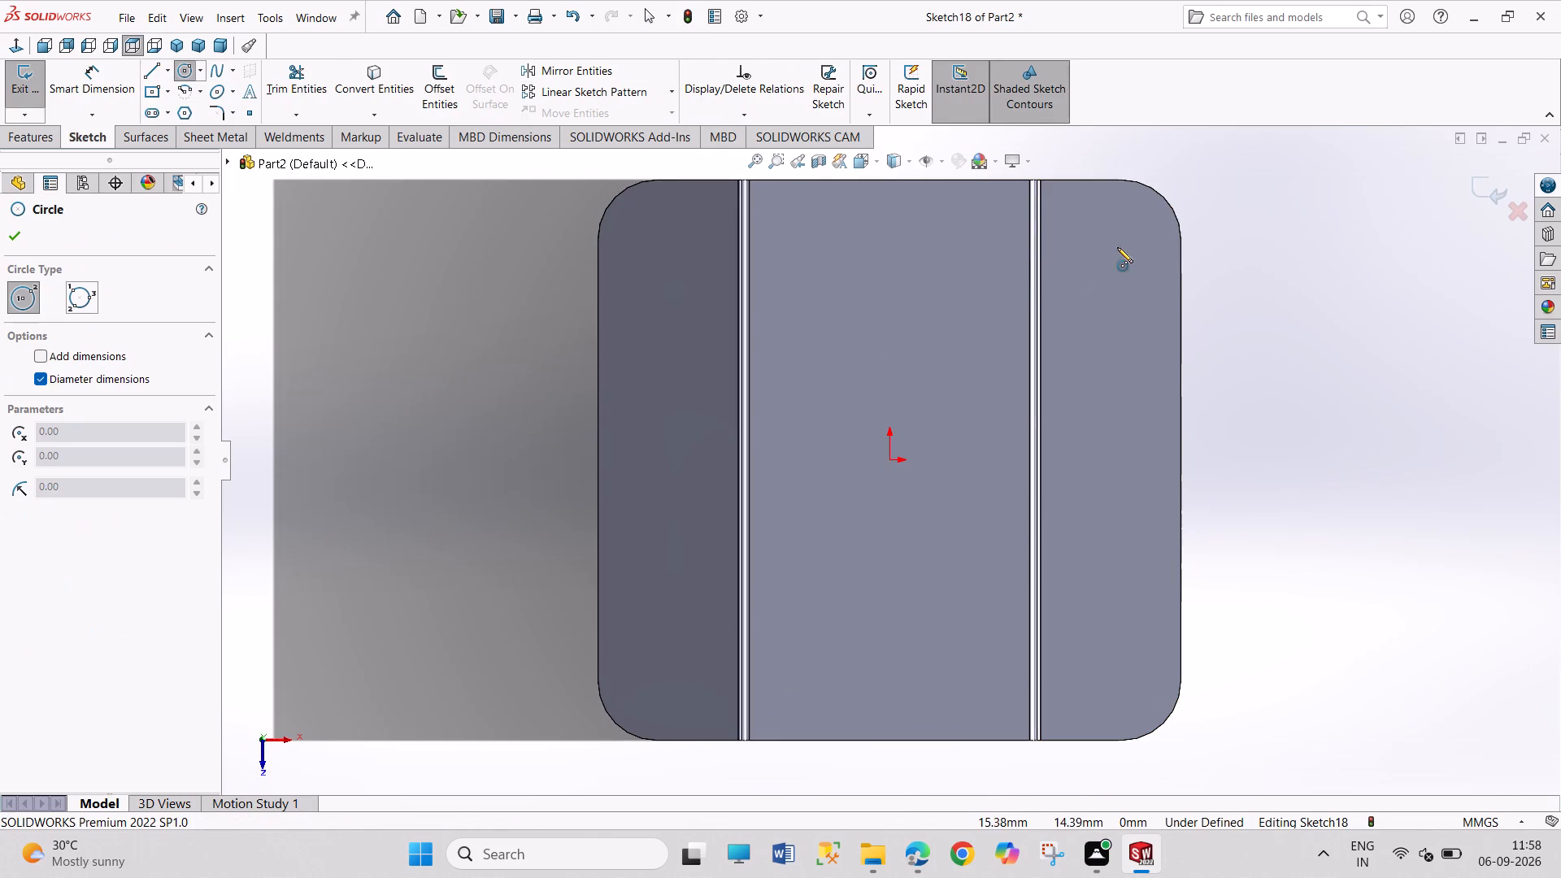
{"action": "left_click", "coordinate": [1118, 245]}
{"action": "left_click", "coordinate": [1132, 267]}
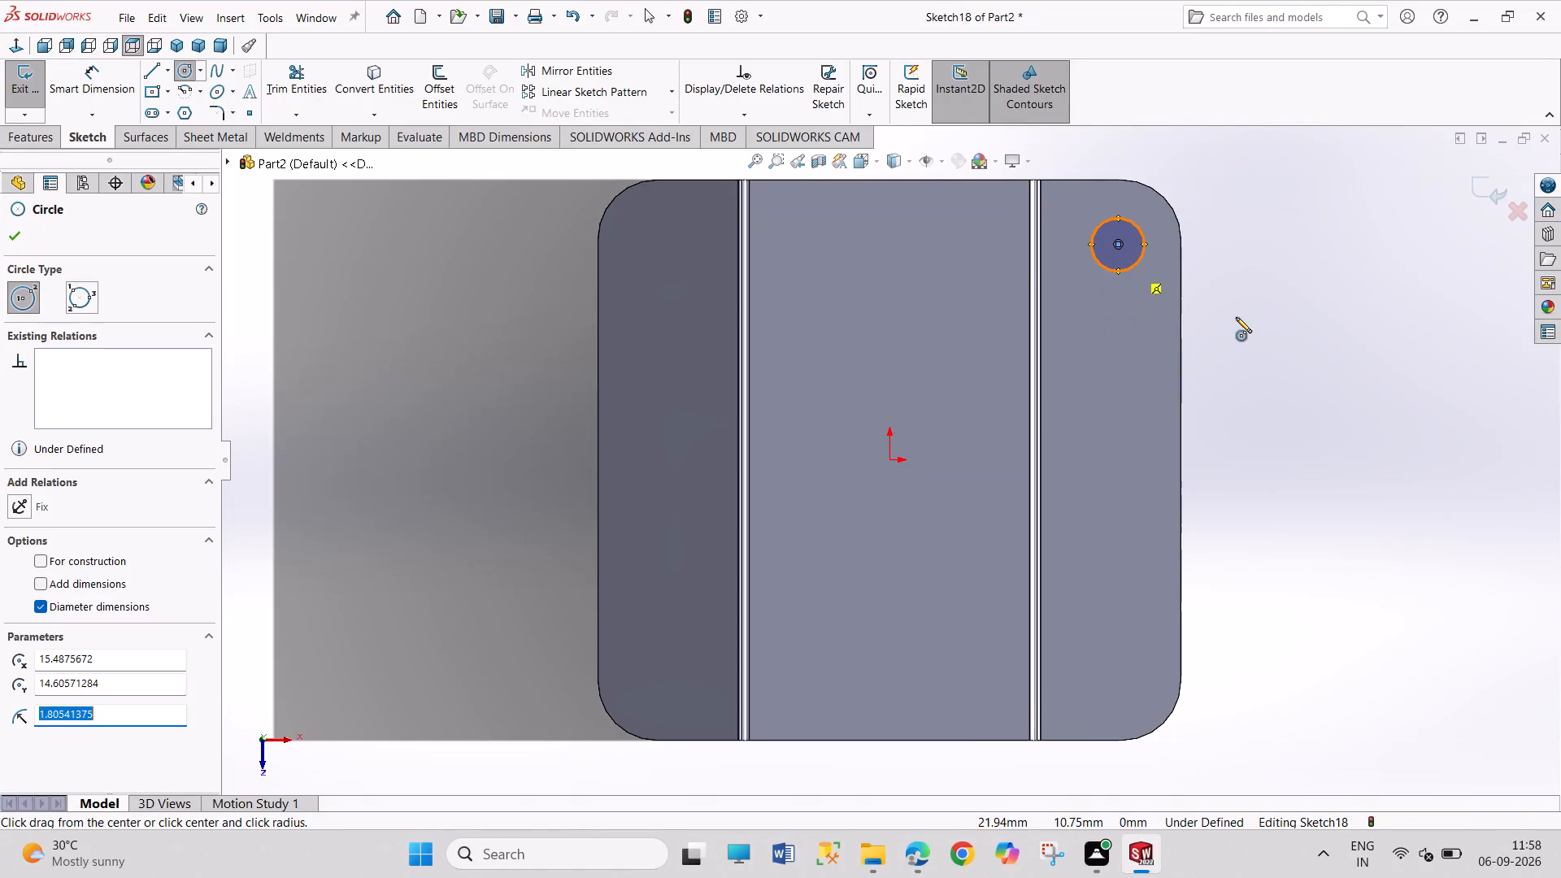
Dimension the rear corner circle with a diameter of 3 mm.
{"action": "right_click_drag", "start_coordinate": [1237, 321], "coordinate": [1207, 205]}
{"action": "left_click", "coordinate": [1144, 250]}
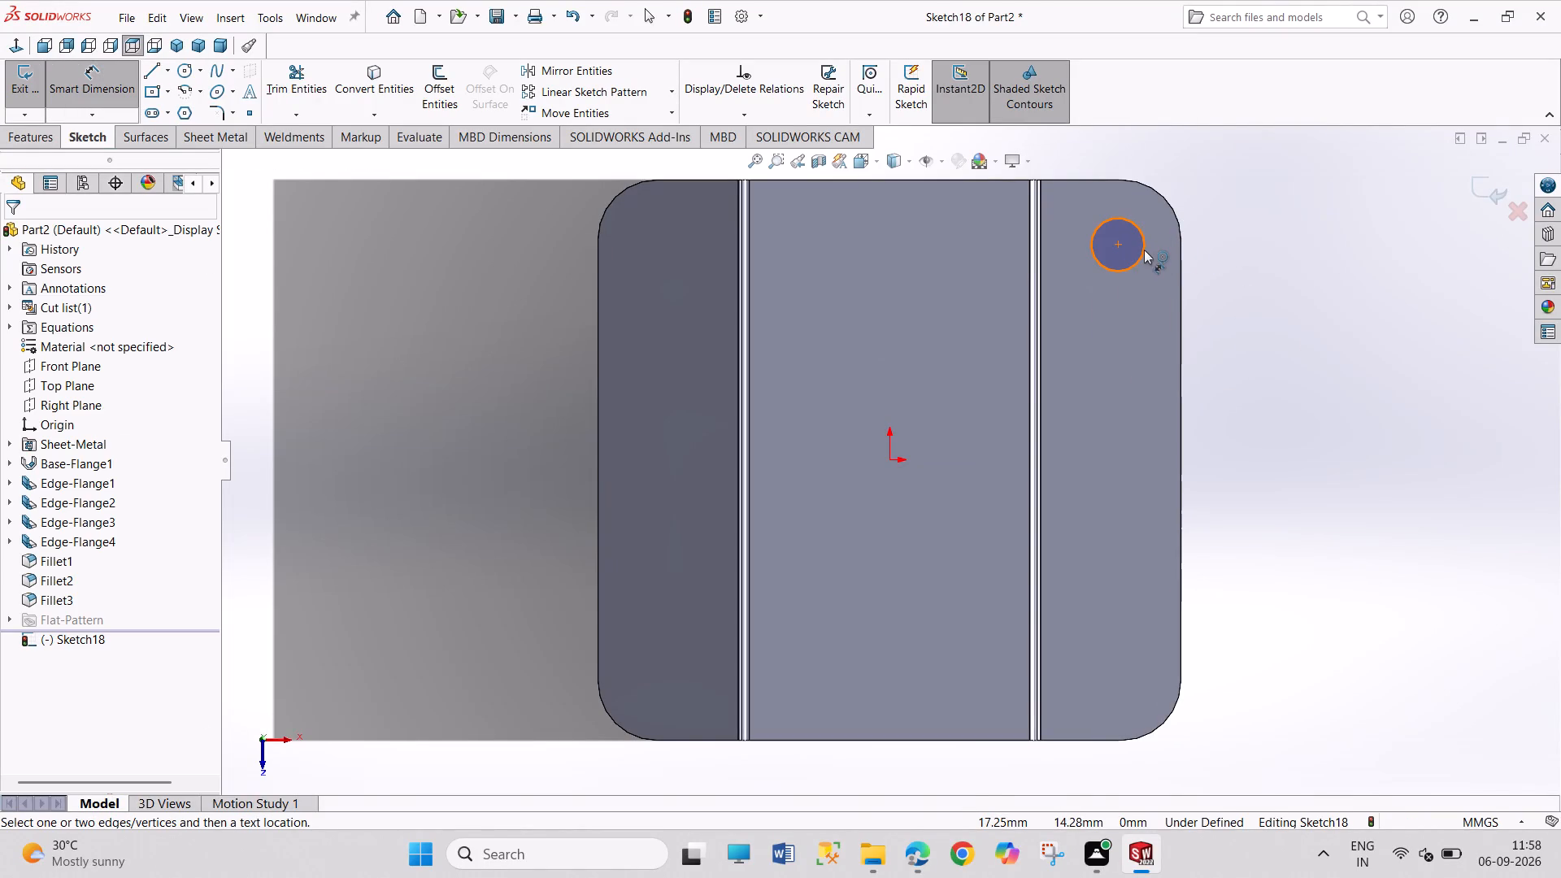
{"action": "left_click", "coordinate": [1246, 244]}
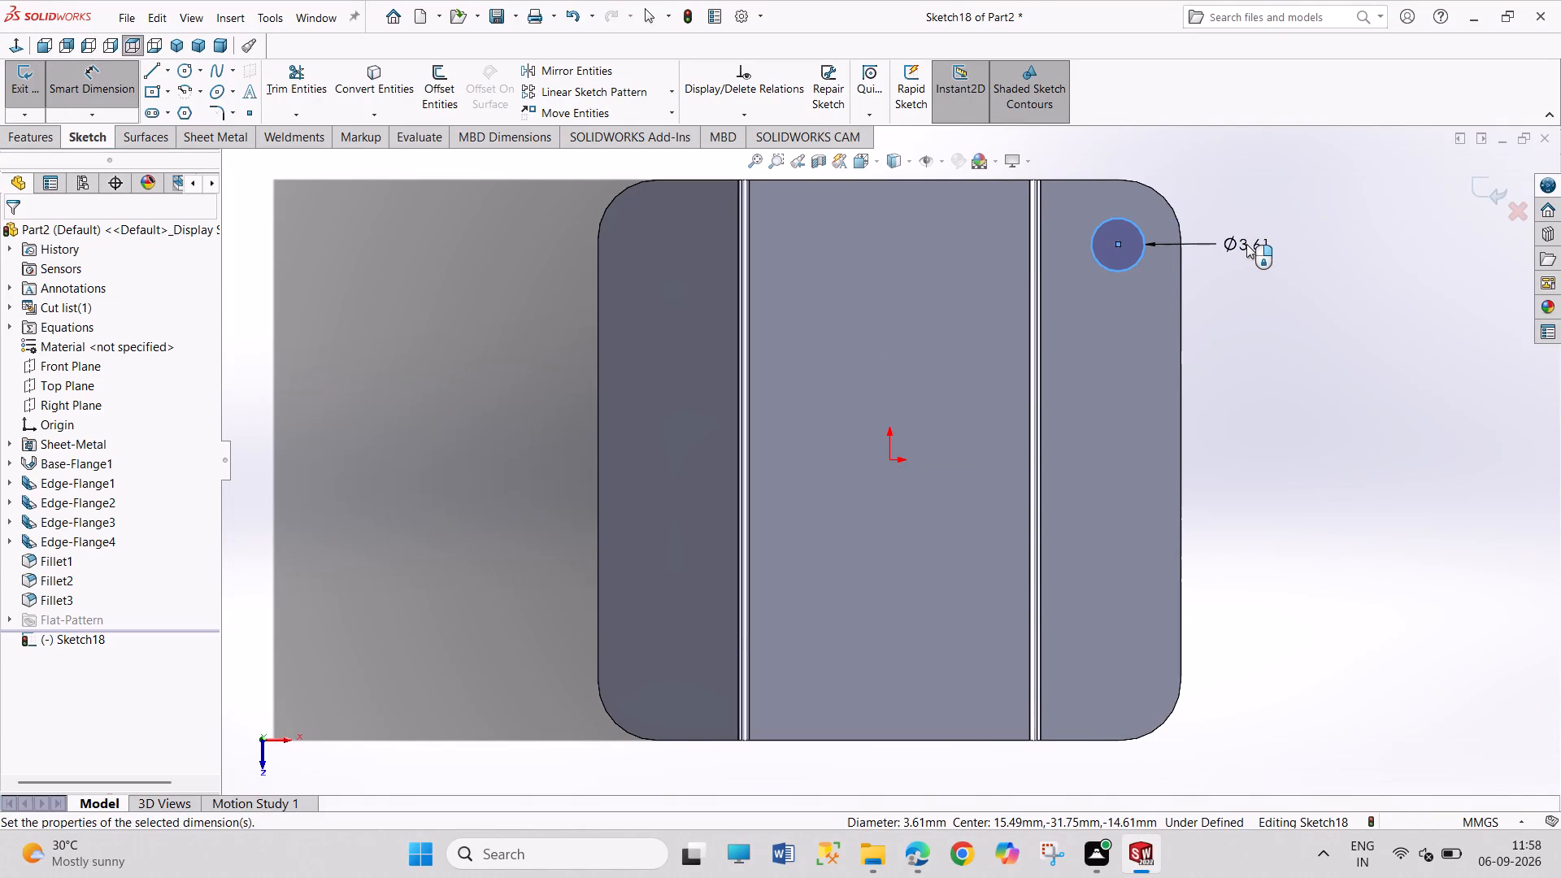
{"action": "key", "text": "3"}
{"action": "key", "text": "Return"}
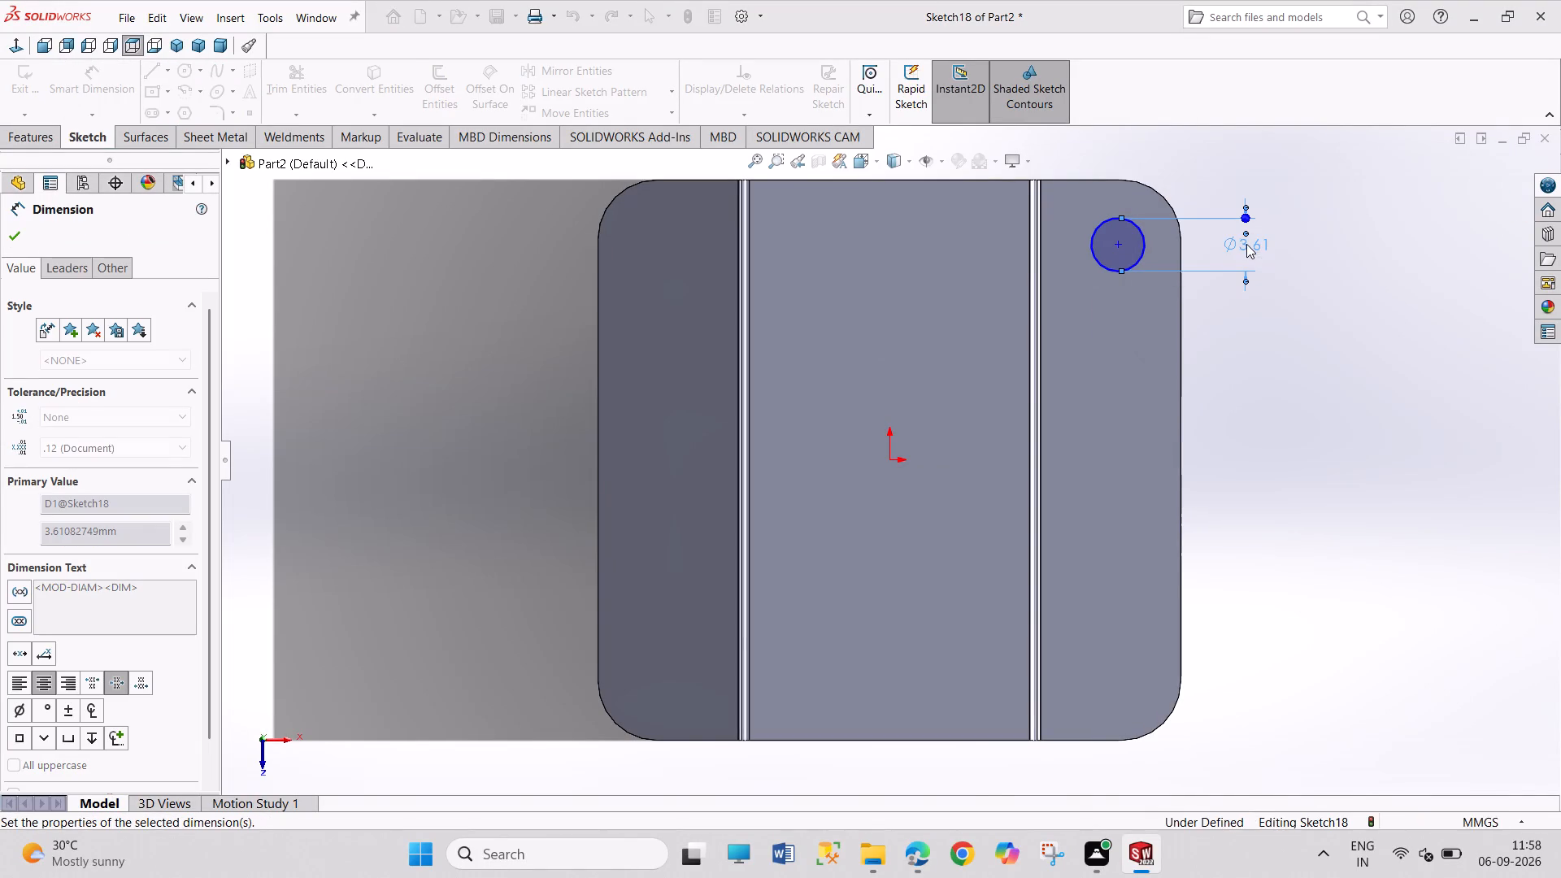
{"action": "right_click", "coordinate": [1384, 263]}
{"action": "left_click", "coordinate": [1395, 321]}
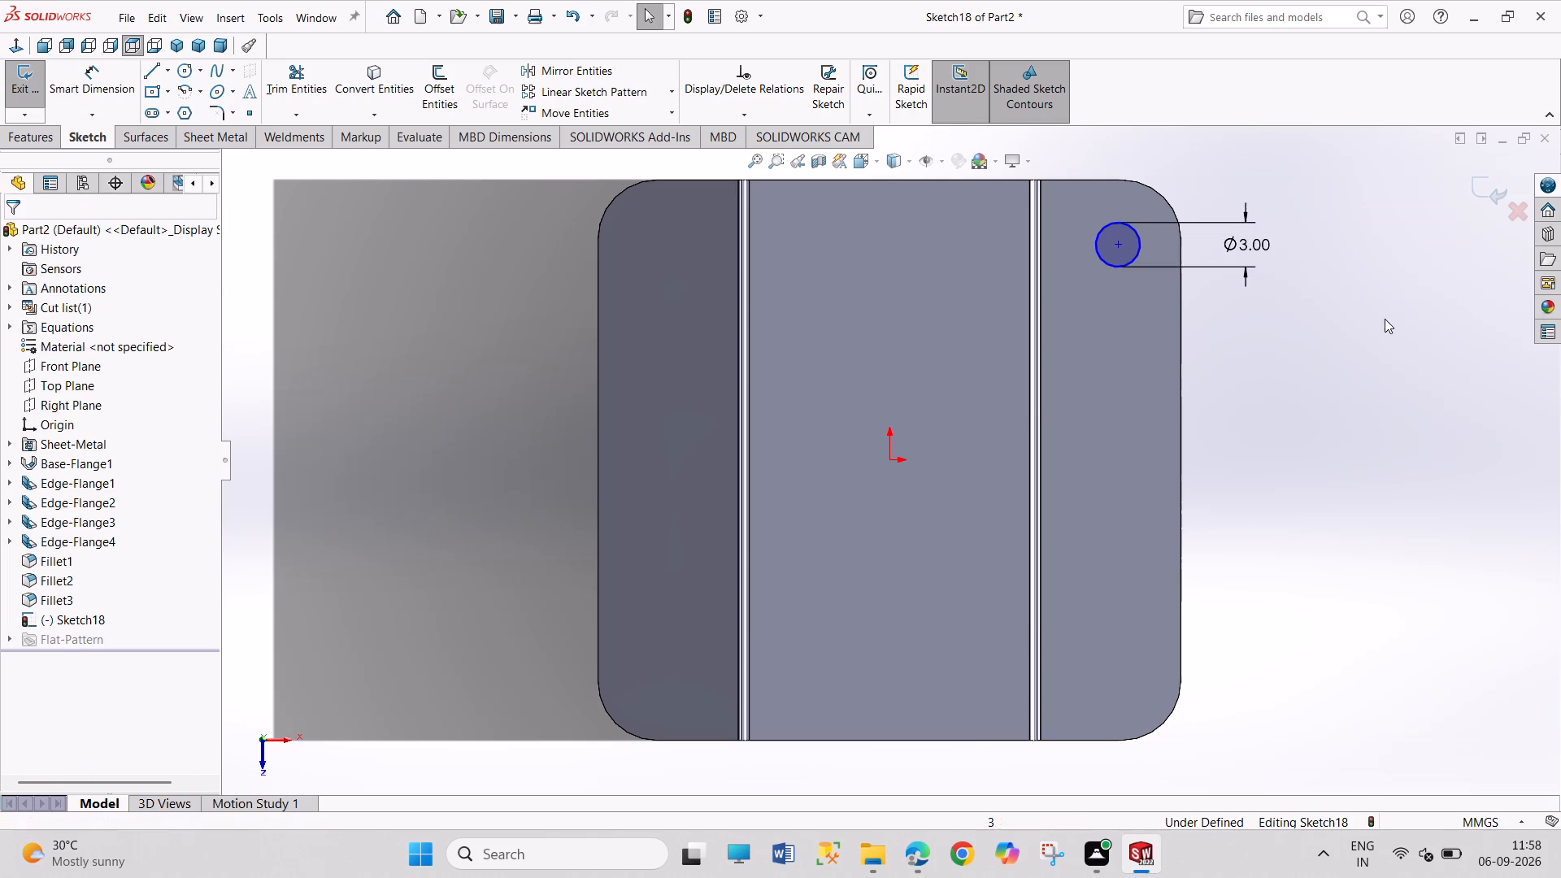
Make the 3 mm circle concentric with the rounded rear corner edge of the foot flange.
{"action": "left_click", "coordinate": [1168, 198]}
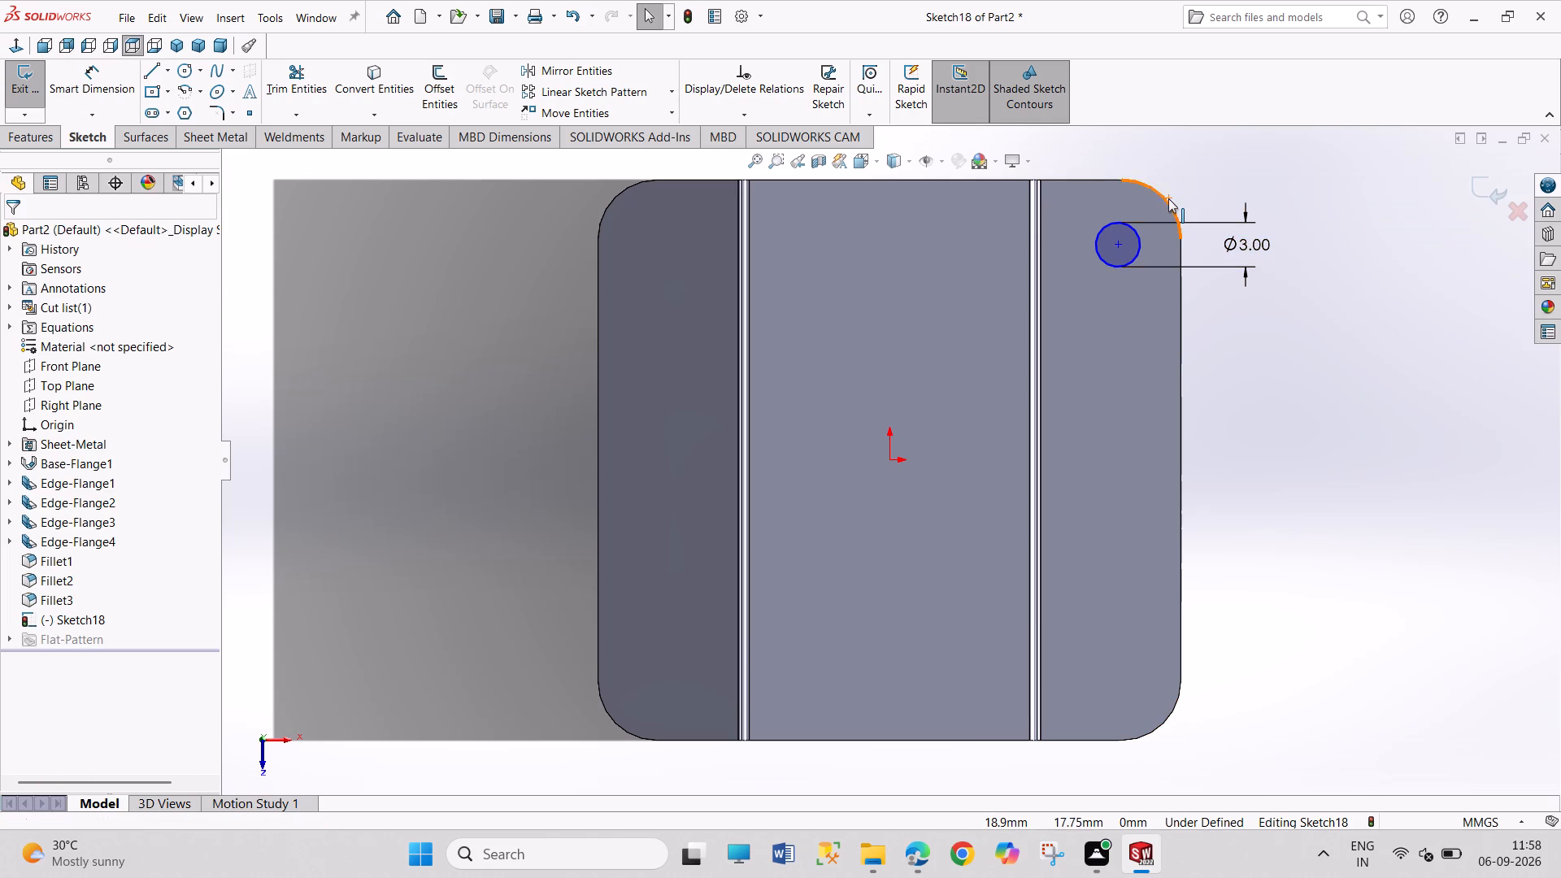
{"action": "left_click", "coordinate": [1138, 250], "text": "ctrl"}
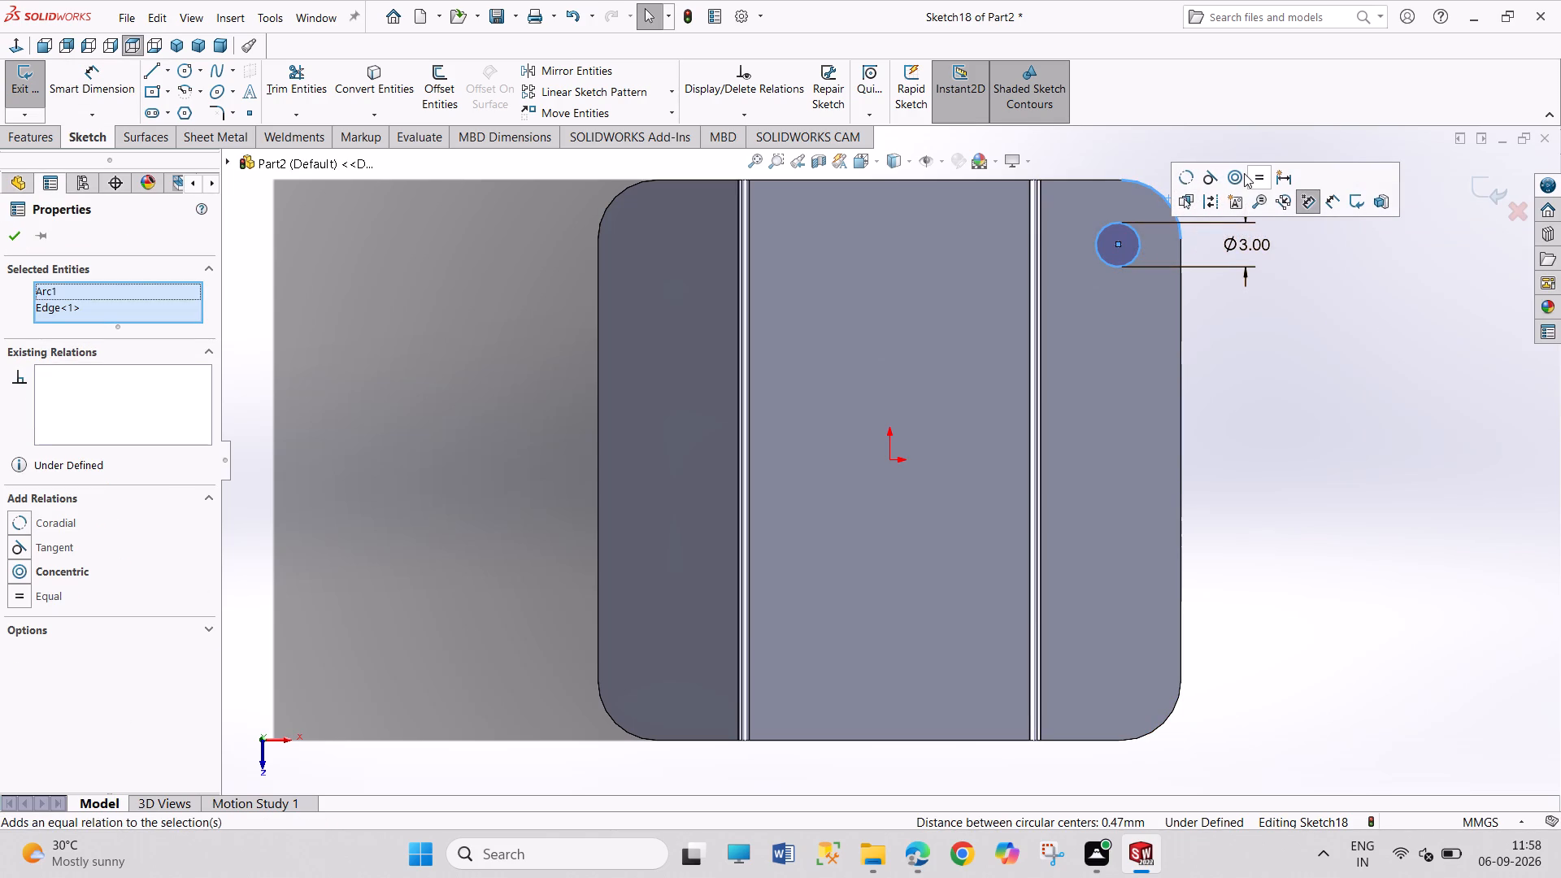
{"action": "left_click", "coordinate": [1244, 173]}
{"action": "left_click_drag", "start_coordinate": [1253, 367], "coordinate": [1309, 507]}
{"action": "left_click_drag", "start_coordinate": [1267, 406], "coordinate": [1343, 532]}
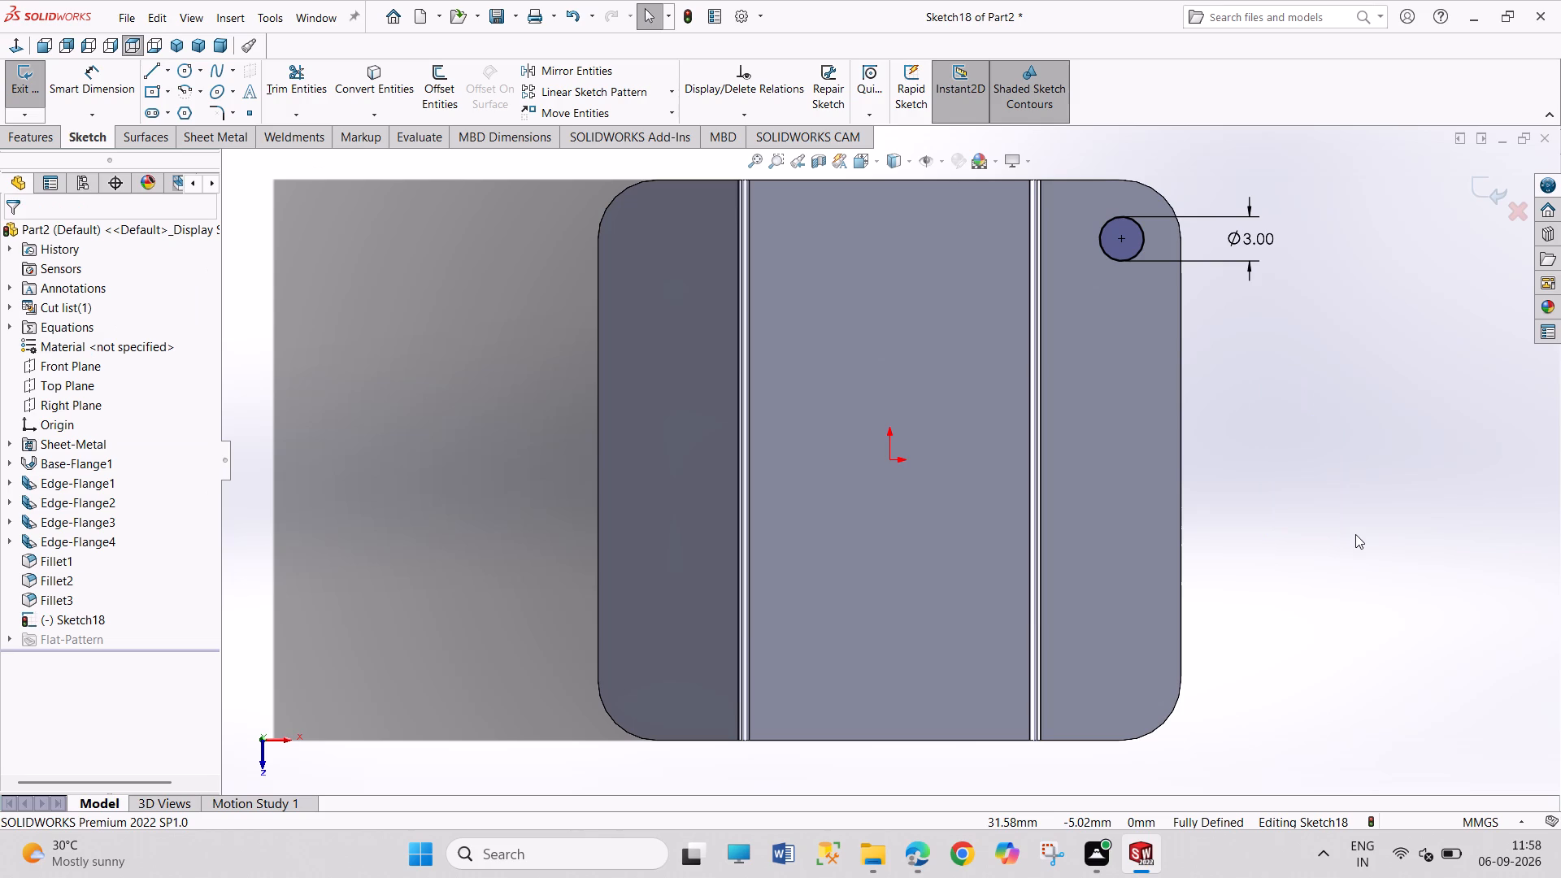
Draw a second circle about 3.6 mm in diameter near the flange's front outer corner, in line with the first circle.
{"action": "left_click", "coordinate": [190, 67]}
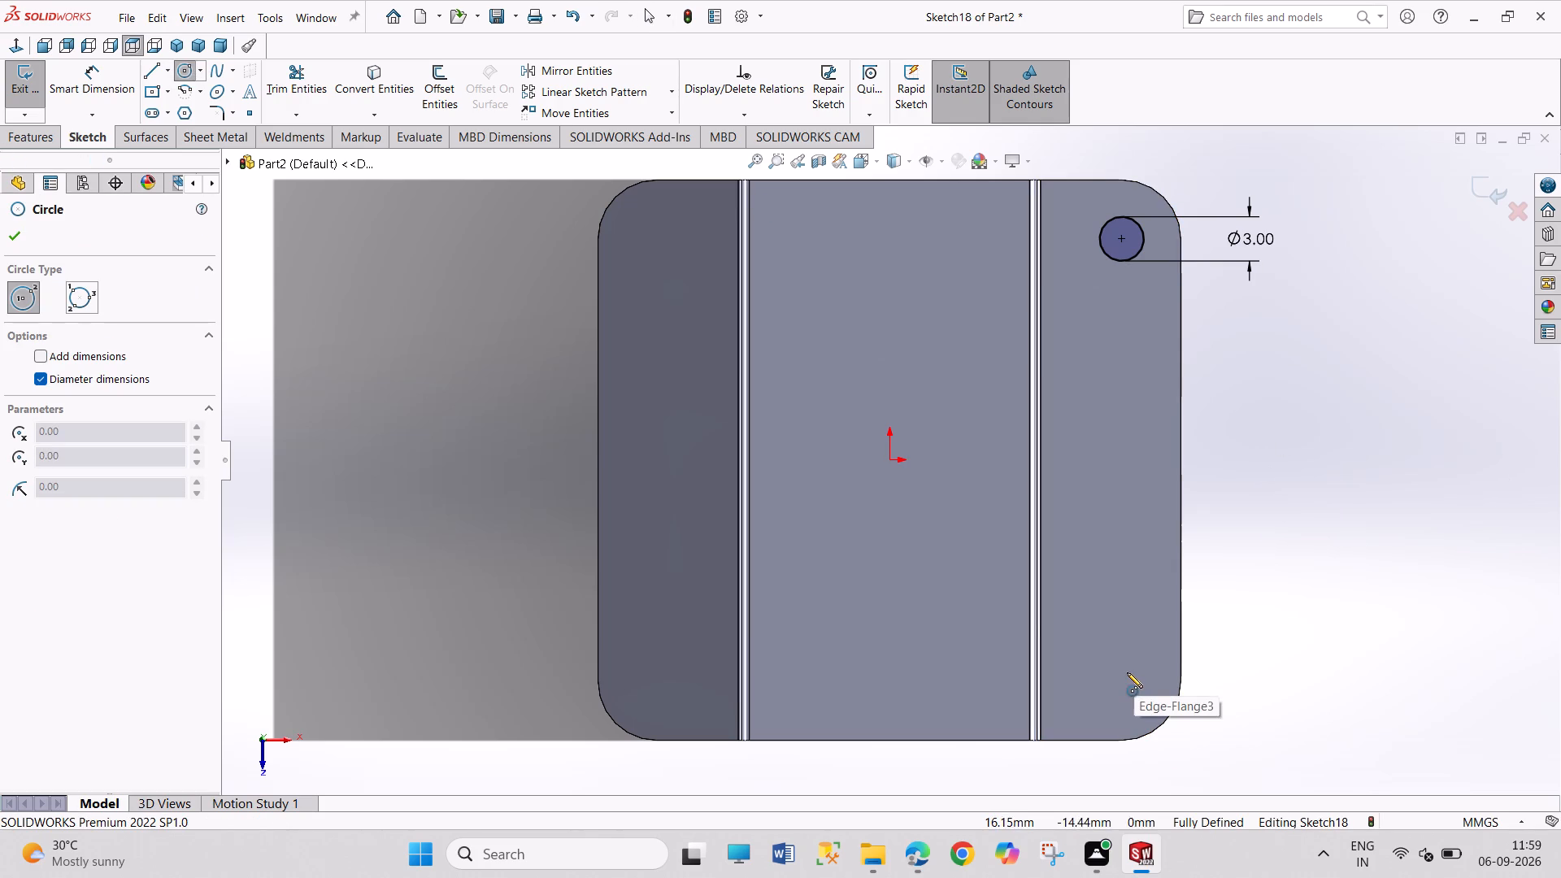
{"action": "left_click", "coordinate": [1124, 665]}
{"action": "left_click", "coordinate": [1137, 687]}
Dimension the front corner circle on the +X foot flange with a diameter of 3 mm.
{"action": "right_click_drag", "start_coordinate": [1260, 715], "coordinate": [1260, 713]}
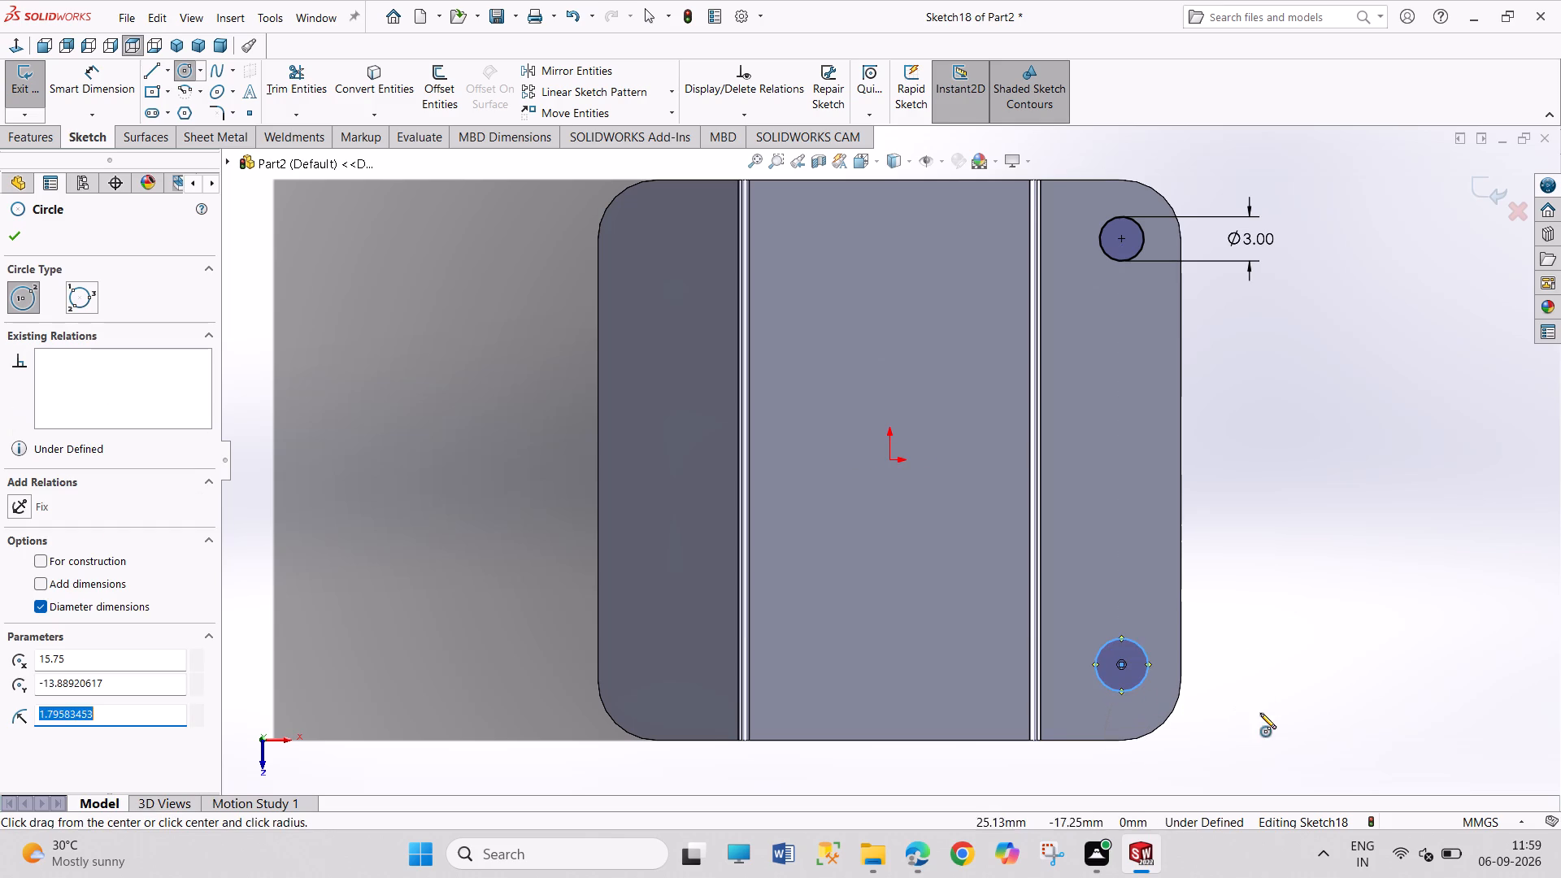
{"action": "right_click_drag", "start_coordinate": [1260, 713], "coordinate": [1185, 502]}
{"action": "right_click_drag", "start_coordinate": [1337, 671], "coordinate": [1312, 416]}
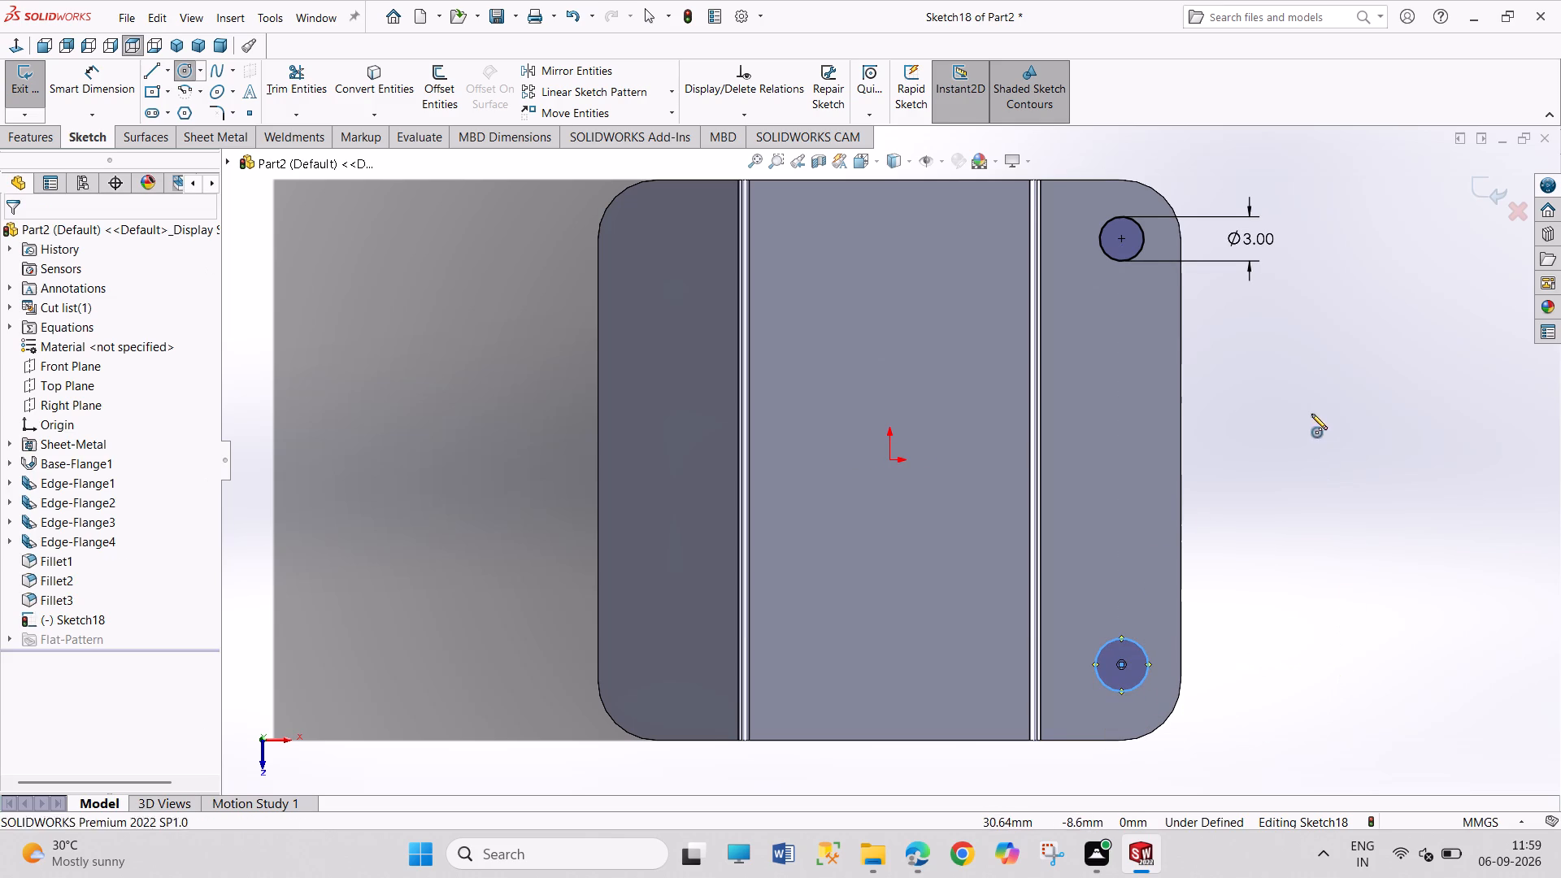
{"action": "left_click", "coordinate": [1148, 668]}
{"action": "left_click", "coordinate": [1295, 597]}
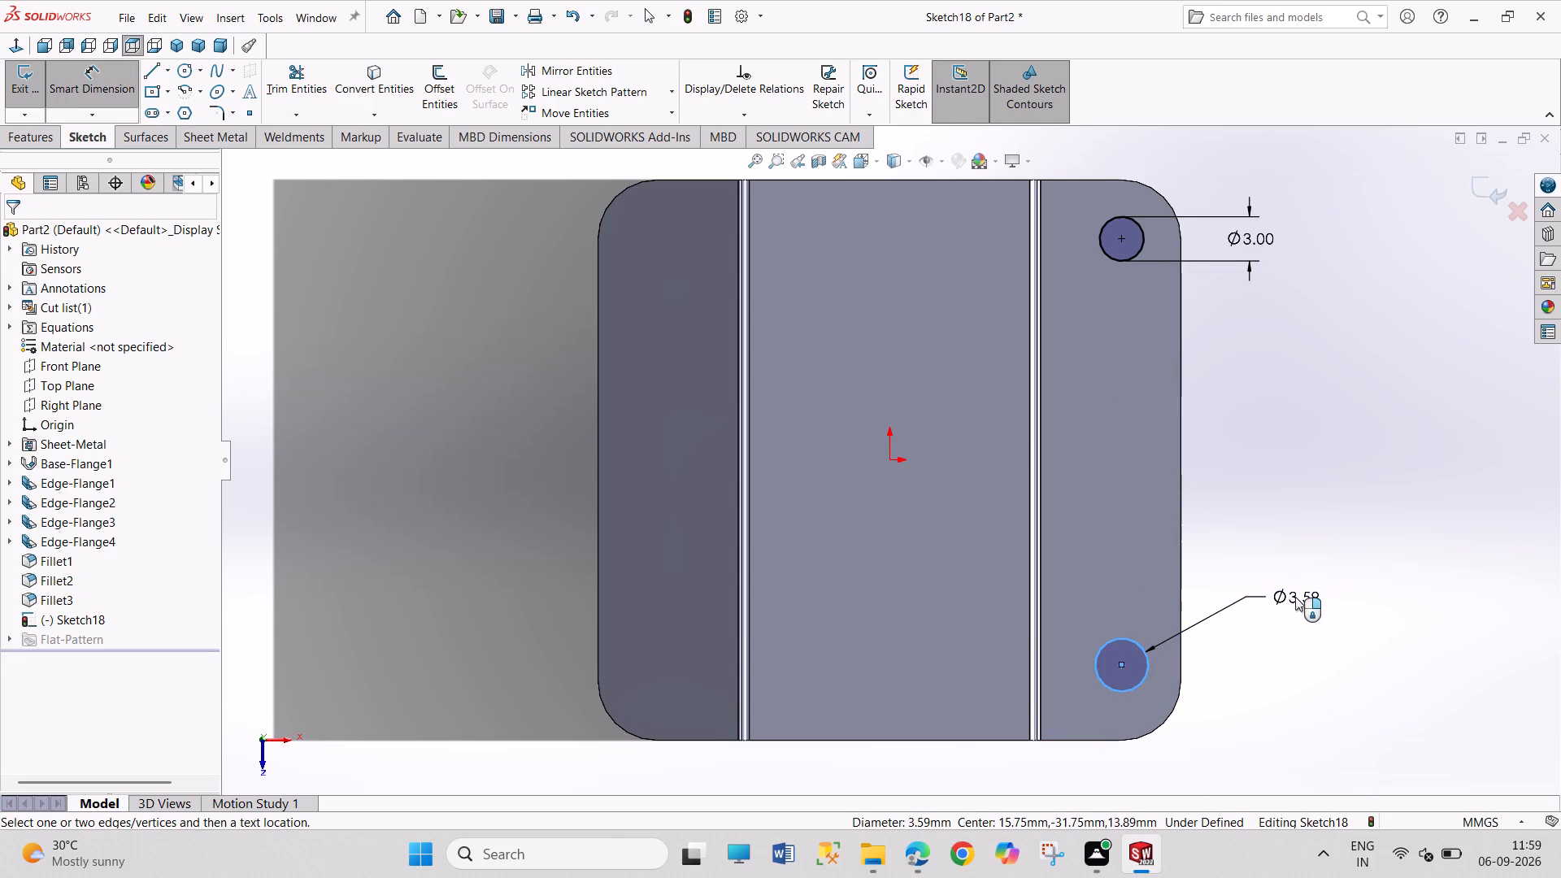
{"action": "key", "text": "3"}
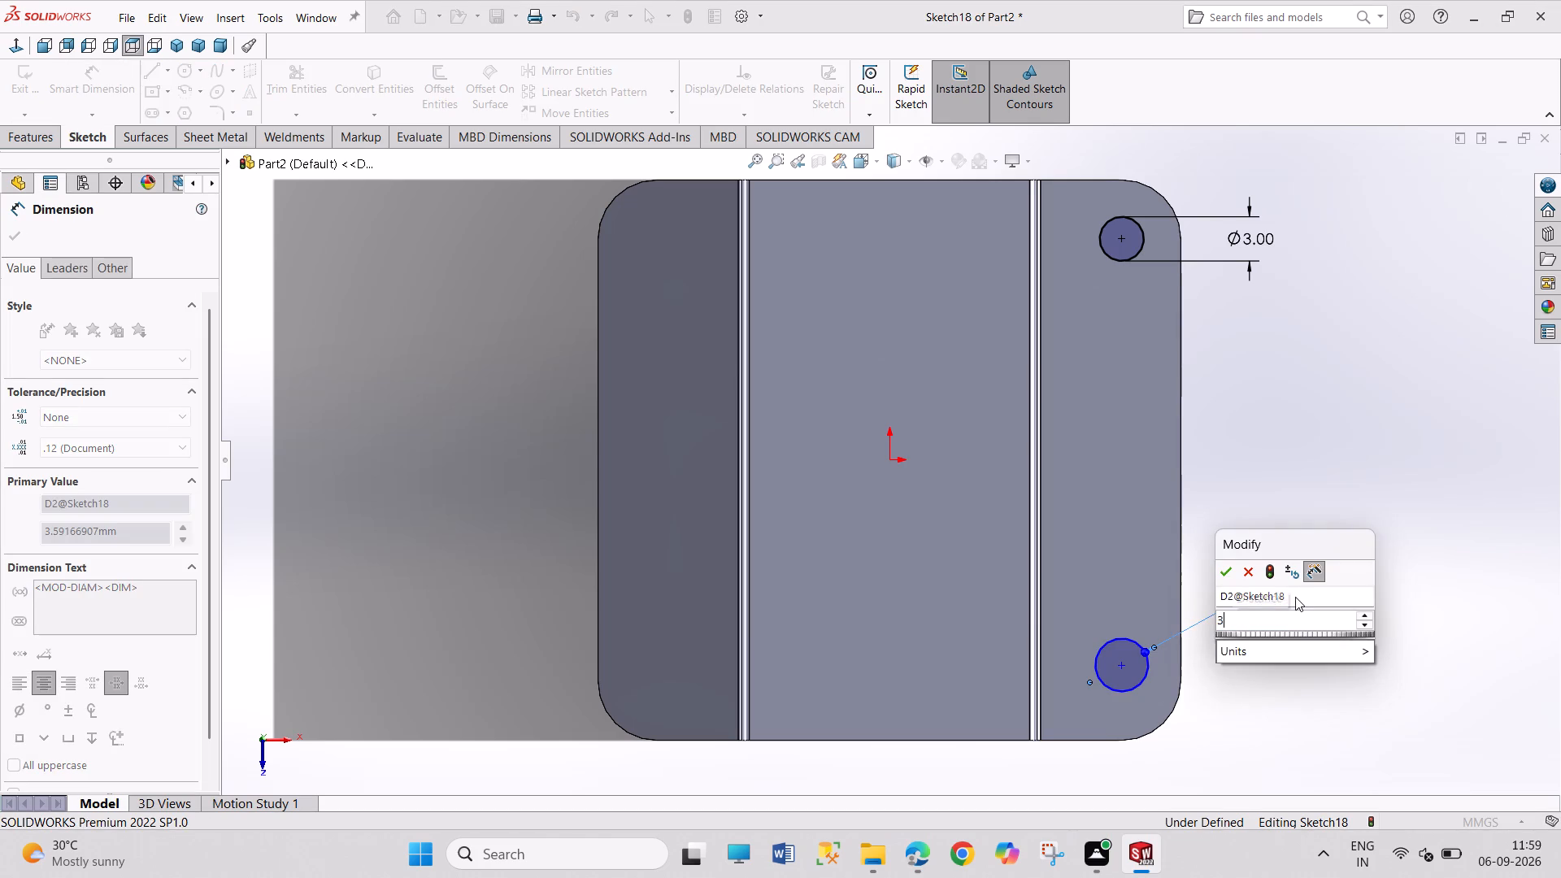
{"action": "key", "text": "Return"}
{"action": "right_click", "coordinate": [1320, 507]}
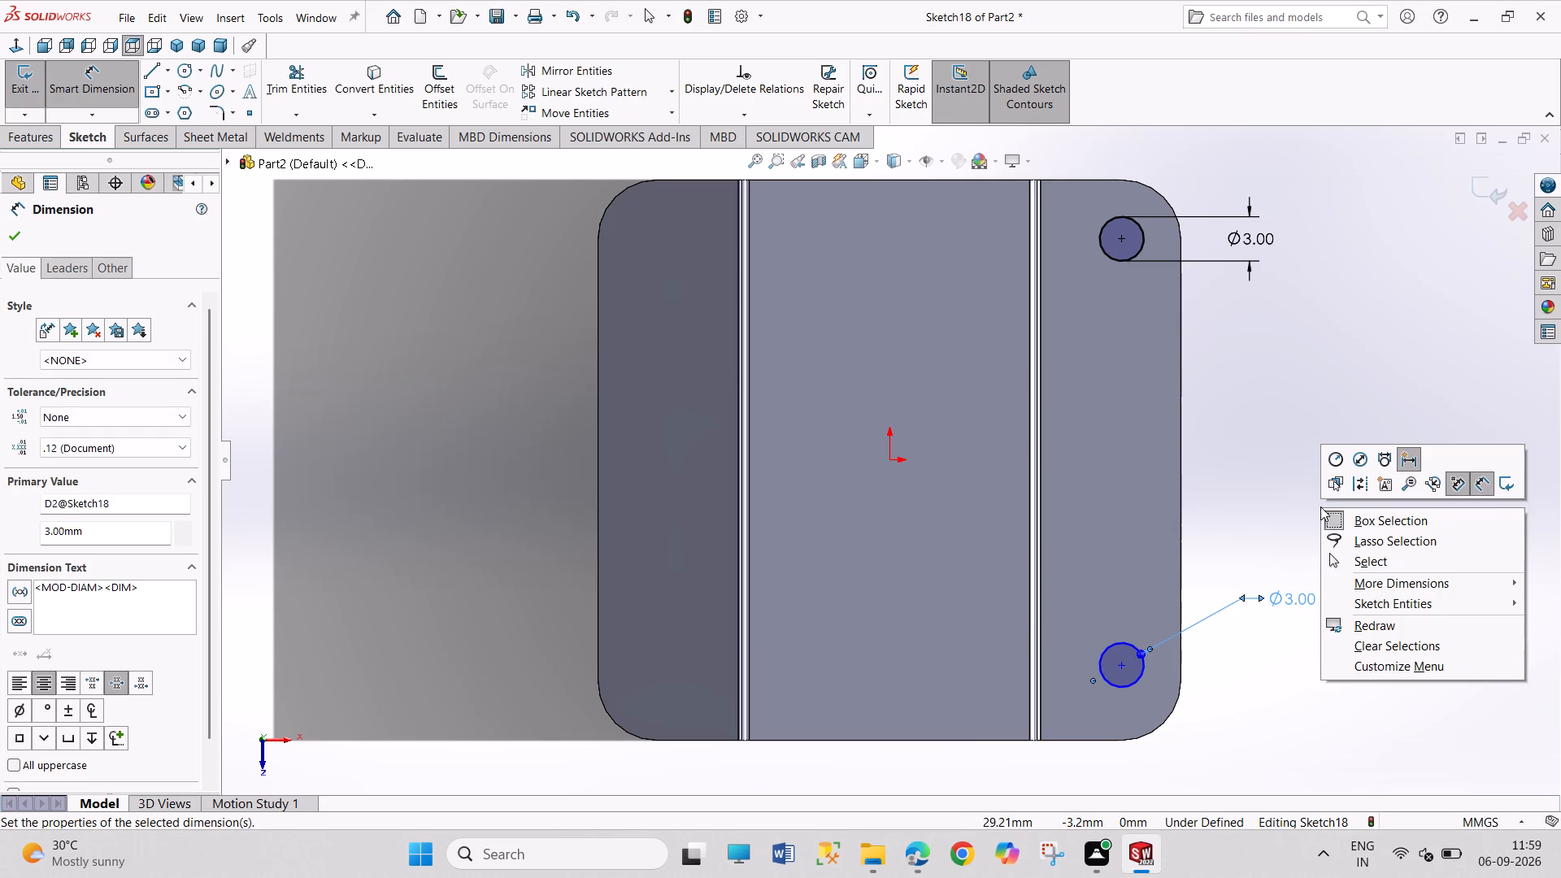
{"action": "left_click", "coordinate": [1334, 560]}
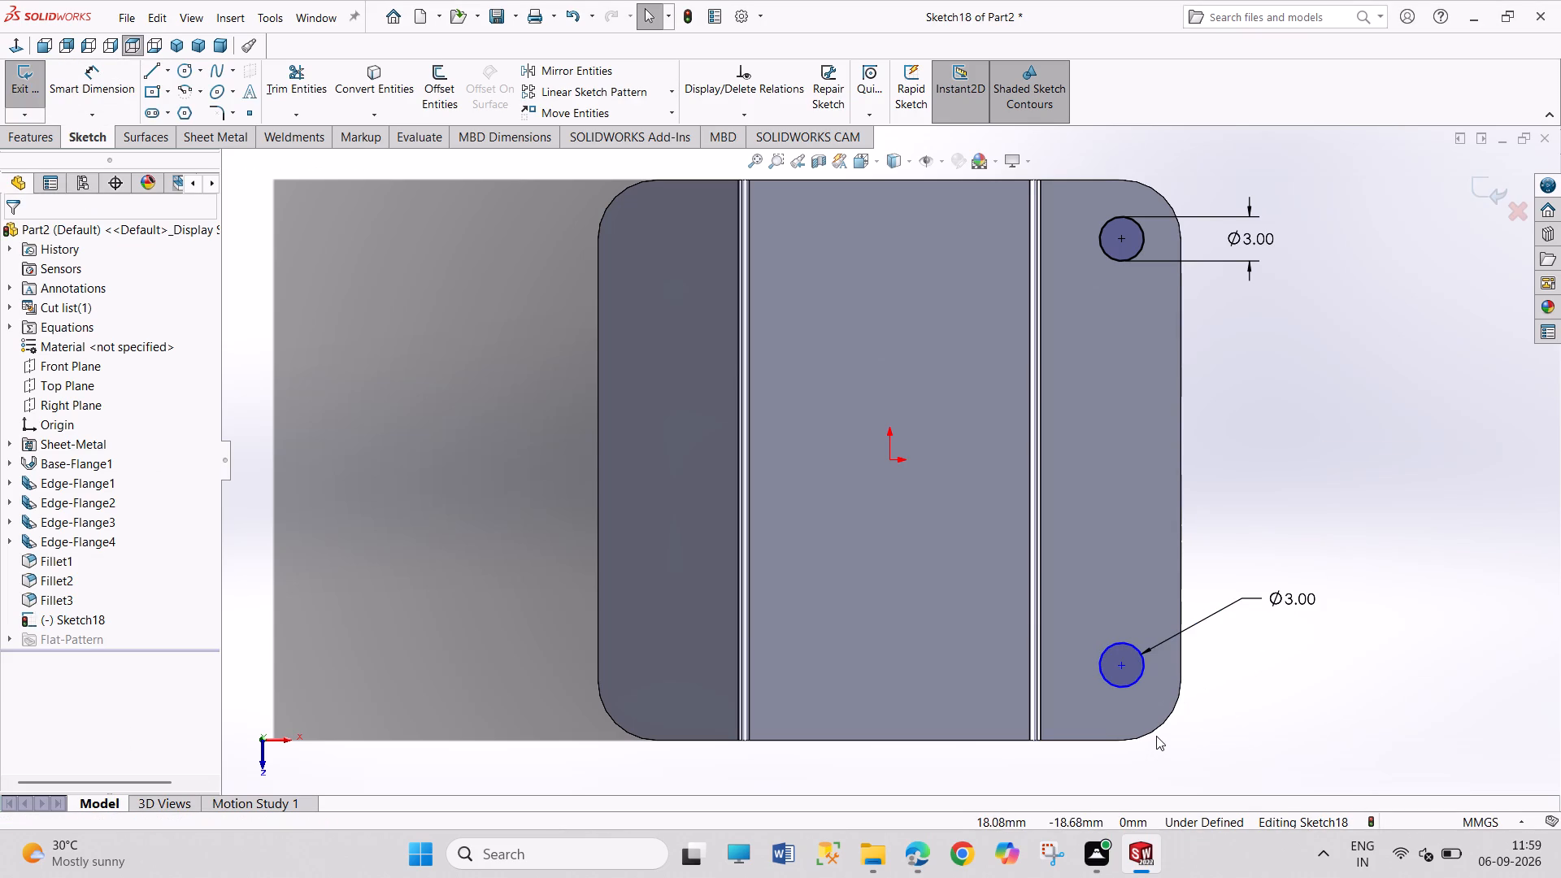
Make the front 3 mm circle concentric with the rounded front corner edge of the +X foot flange.
{"action": "left_click", "coordinate": [1159, 730]}
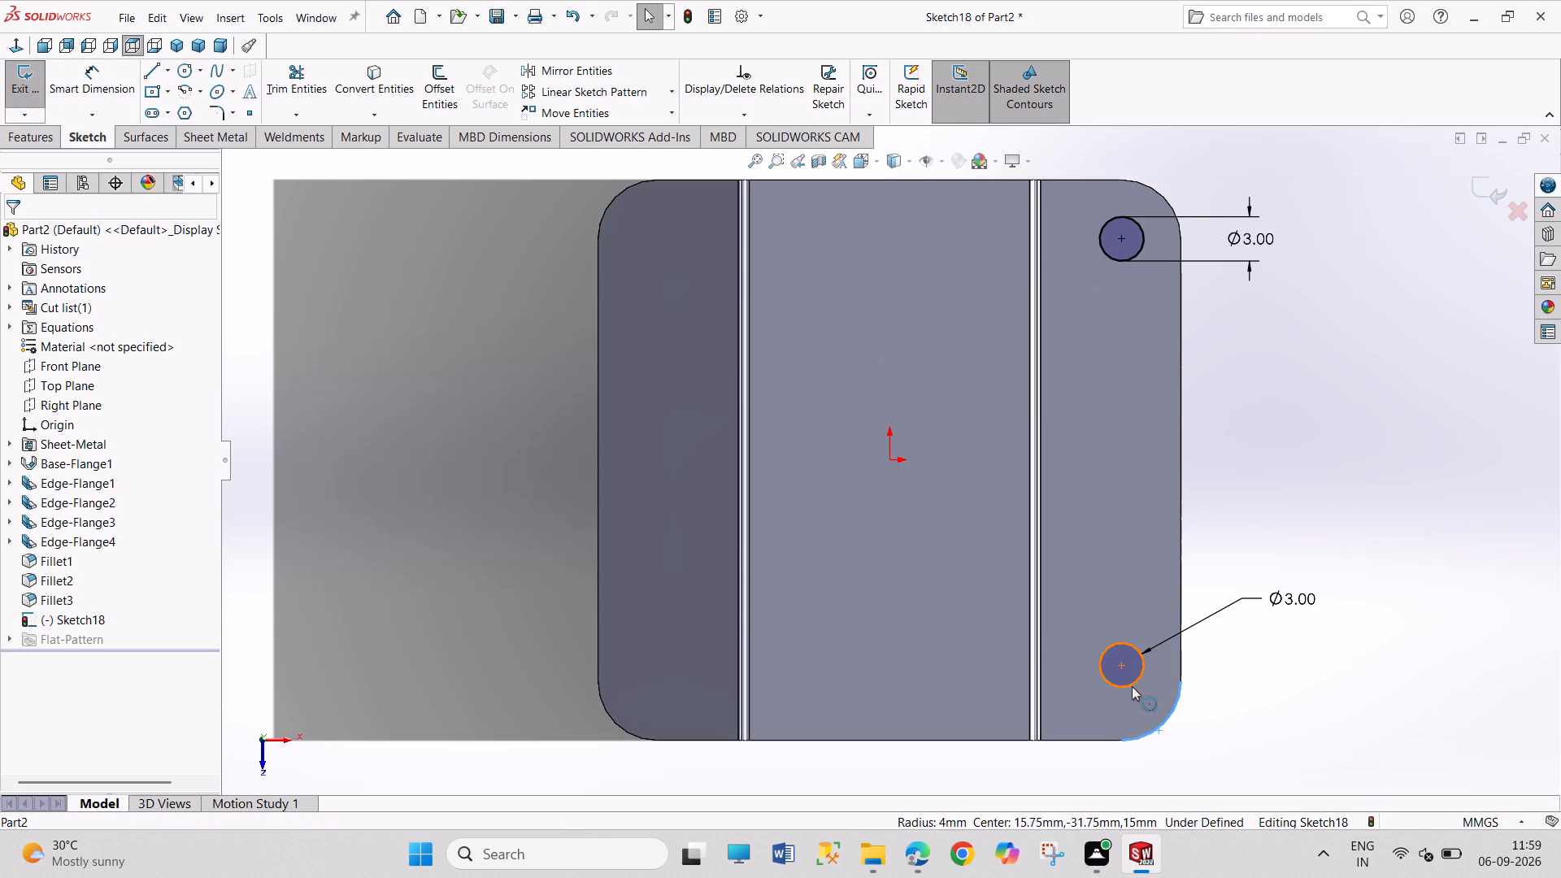
{"action": "left_click", "coordinate": [1132, 686], "text": "ctrl"}
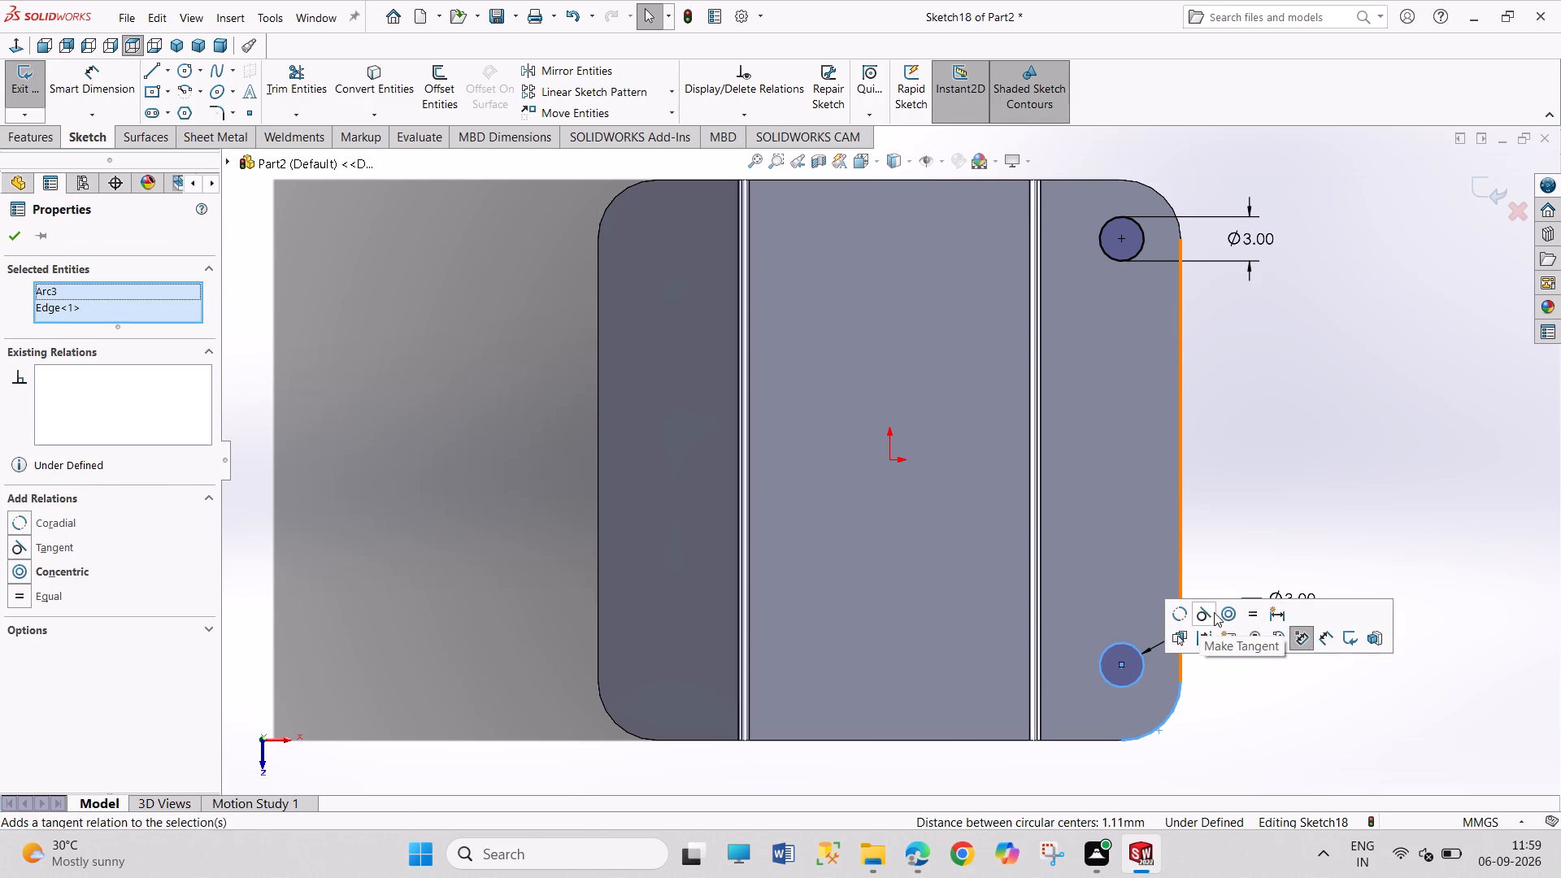
{"action": "left_click", "coordinate": [1224, 612]}
{"action": "left_click_drag", "start_coordinate": [1252, 693], "coordinate": [1283, 737]}
{"action": "left_click_drag", "start_coordinate": [1246, 696], "coordinate": [1269, 739]}
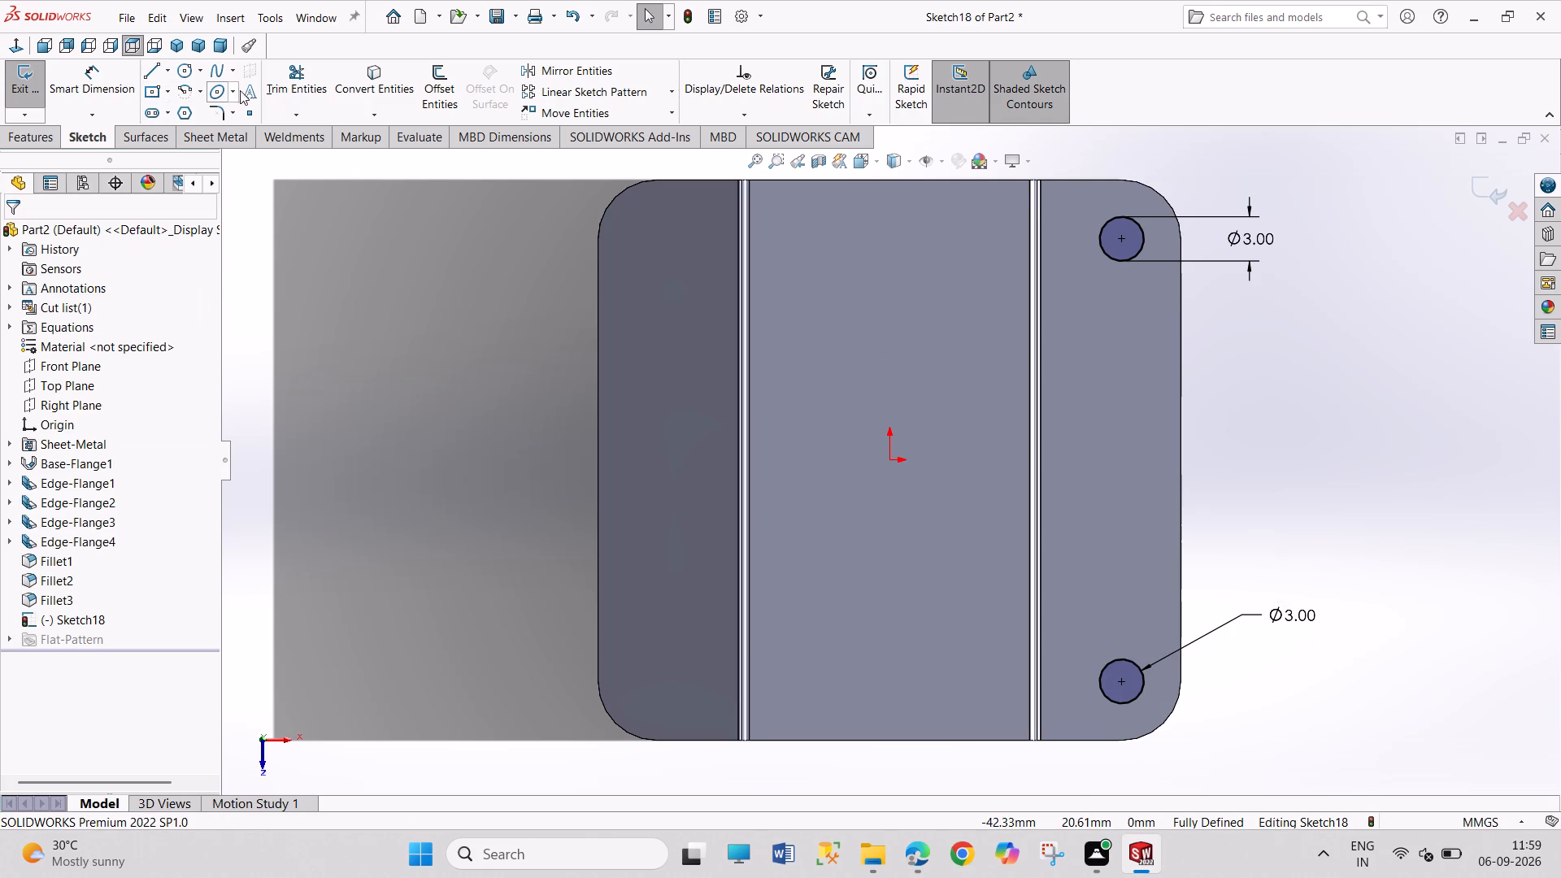
Close the sketch and cut both 3 mm circles through the +X foot flange with a 10 mm blind Extruded Cut, normal cut on.
{"action": "left_click", "coordinate": [15, 83]}
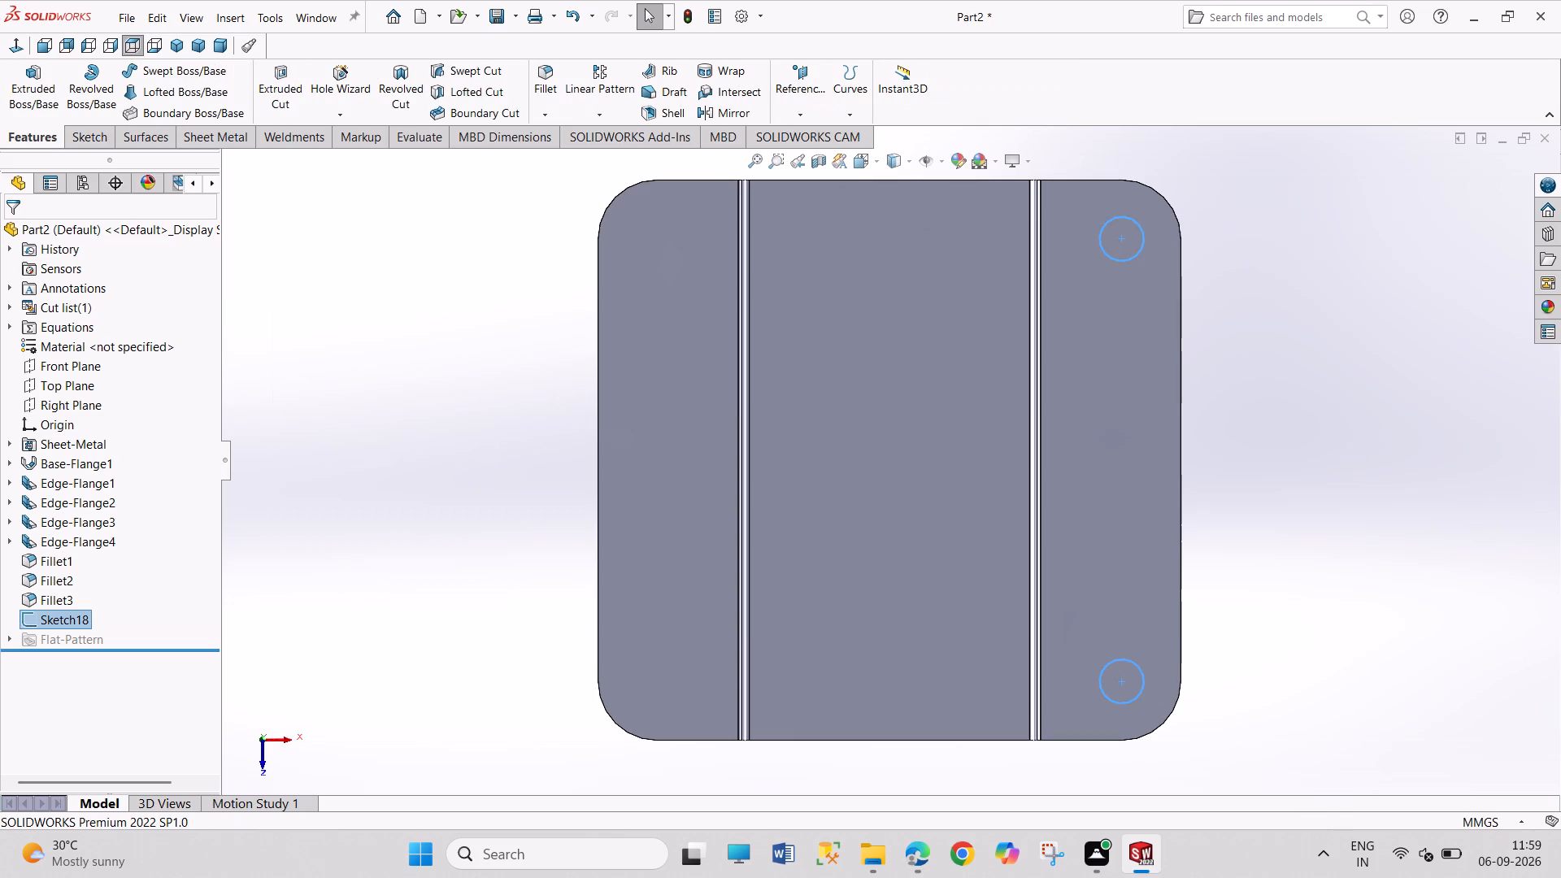
{"action": "left_click", "coordinate": [138, 139]}
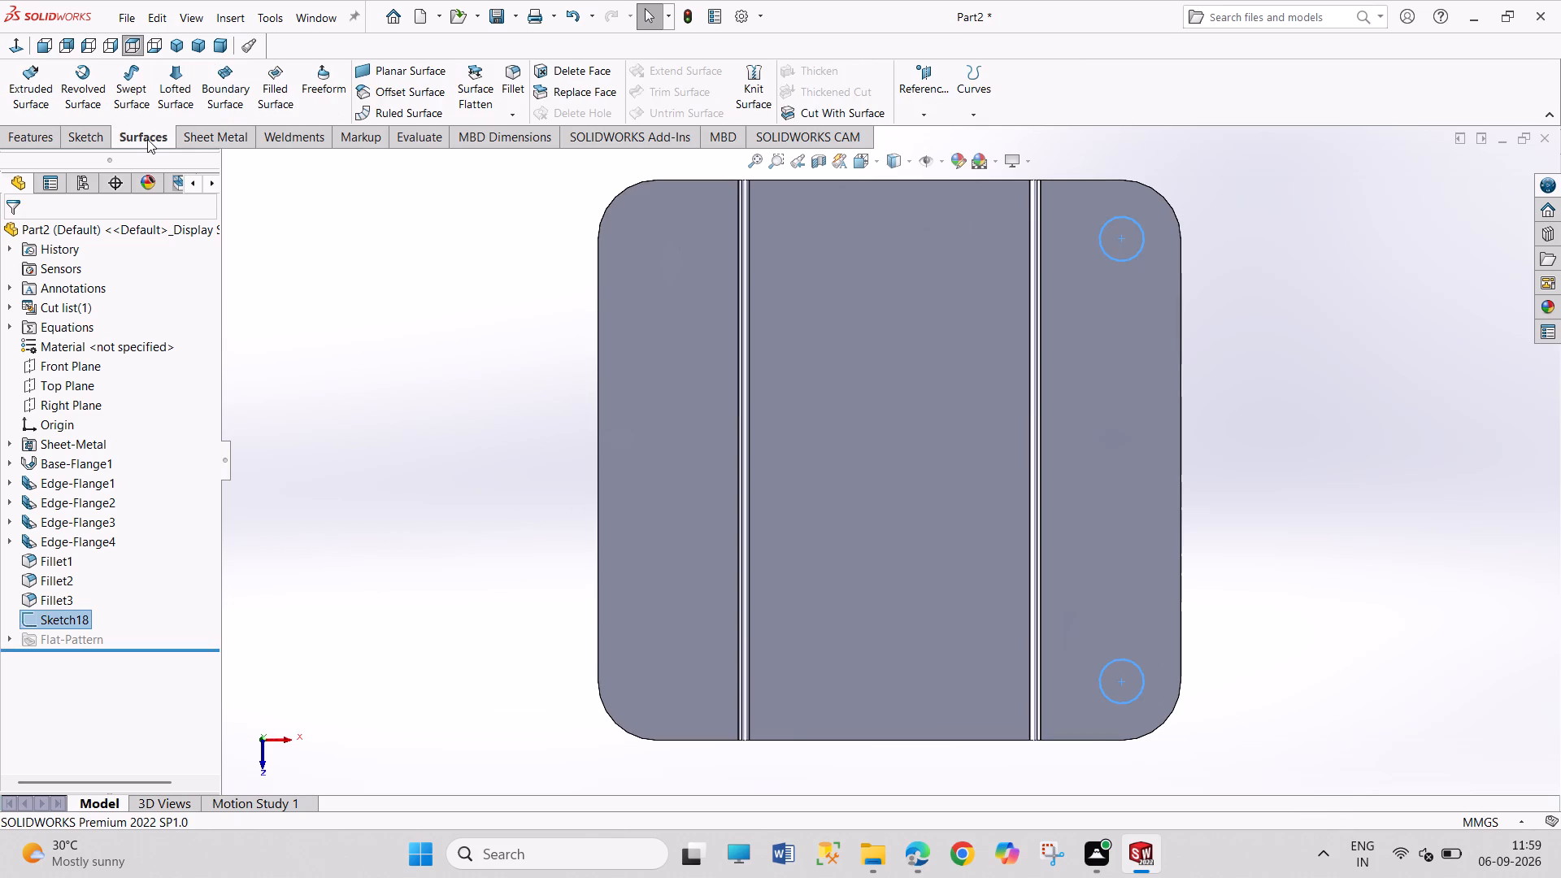
{"action": "left_click", "coordinate": [198, 141]}
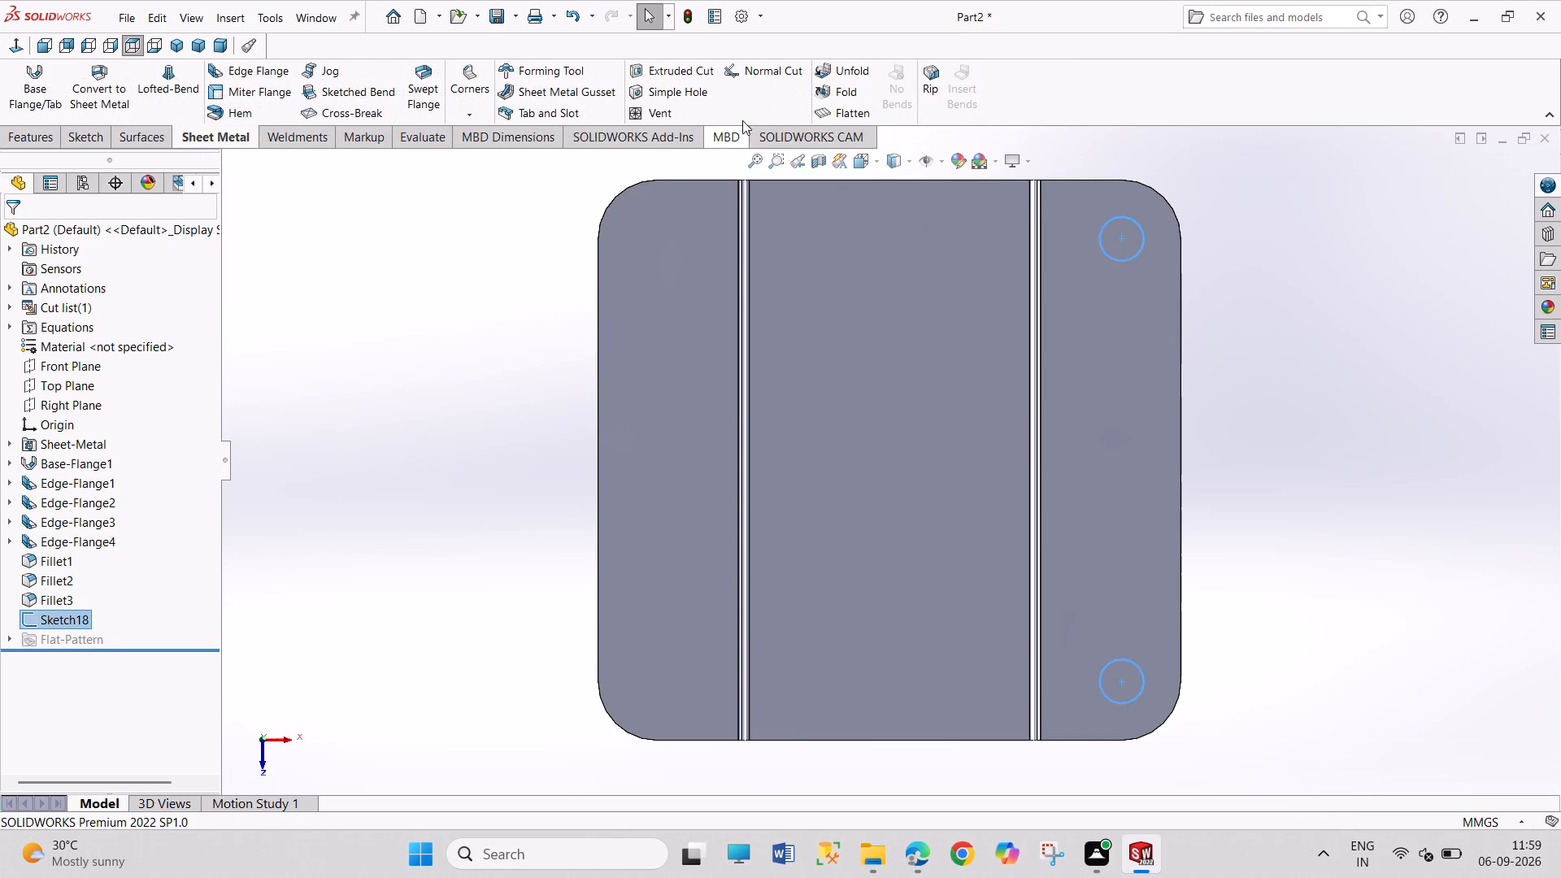
{"action": "left_click", "coordinate": [706, 72]}
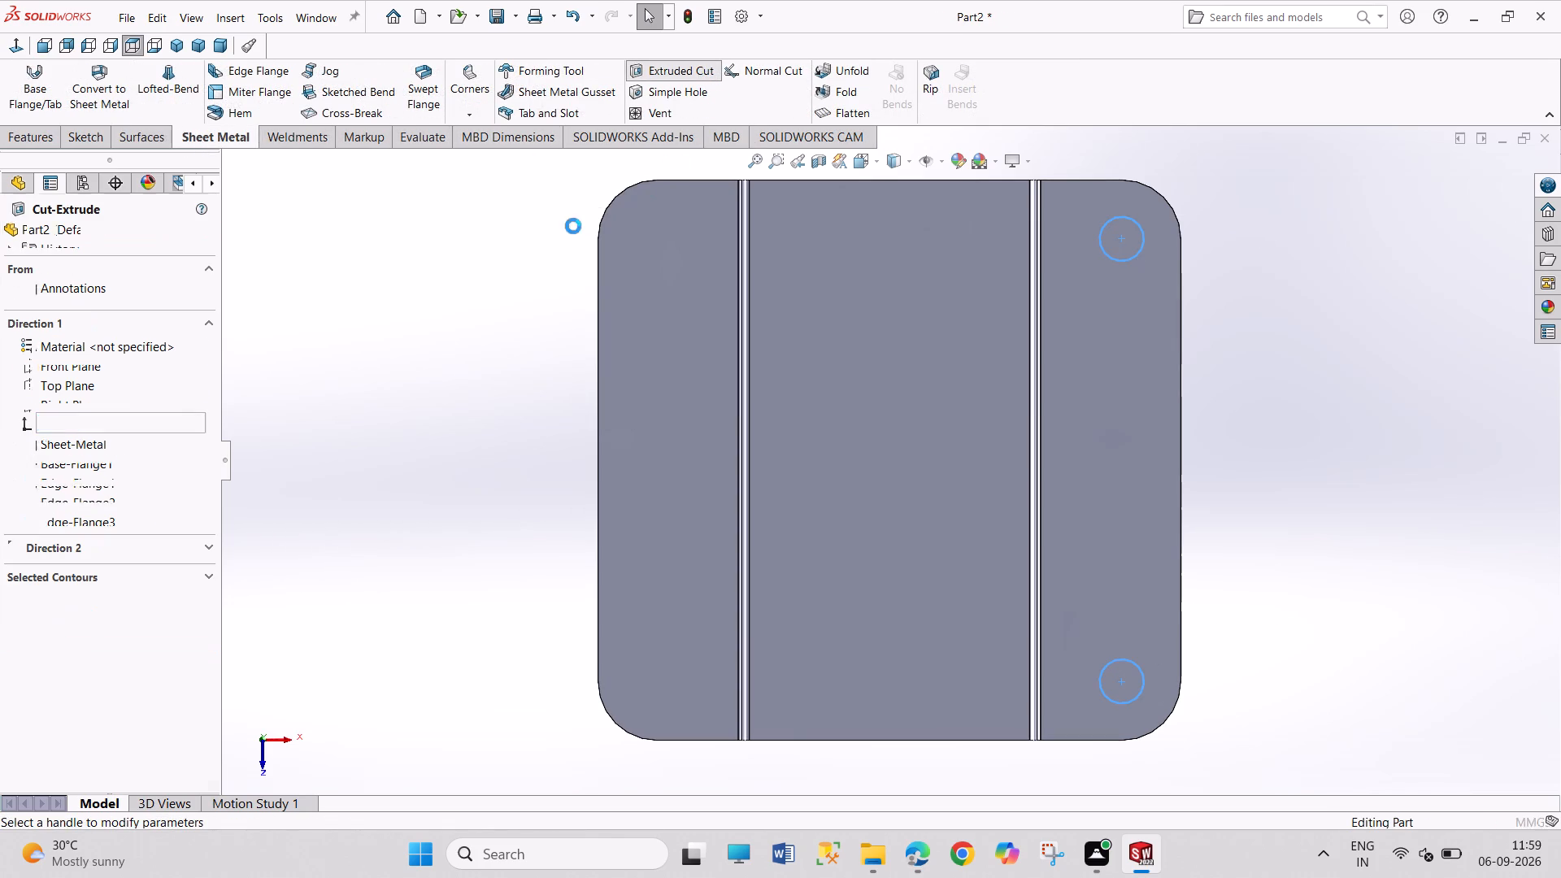
{"action": "left_click", "coordinate": [10, 238]}
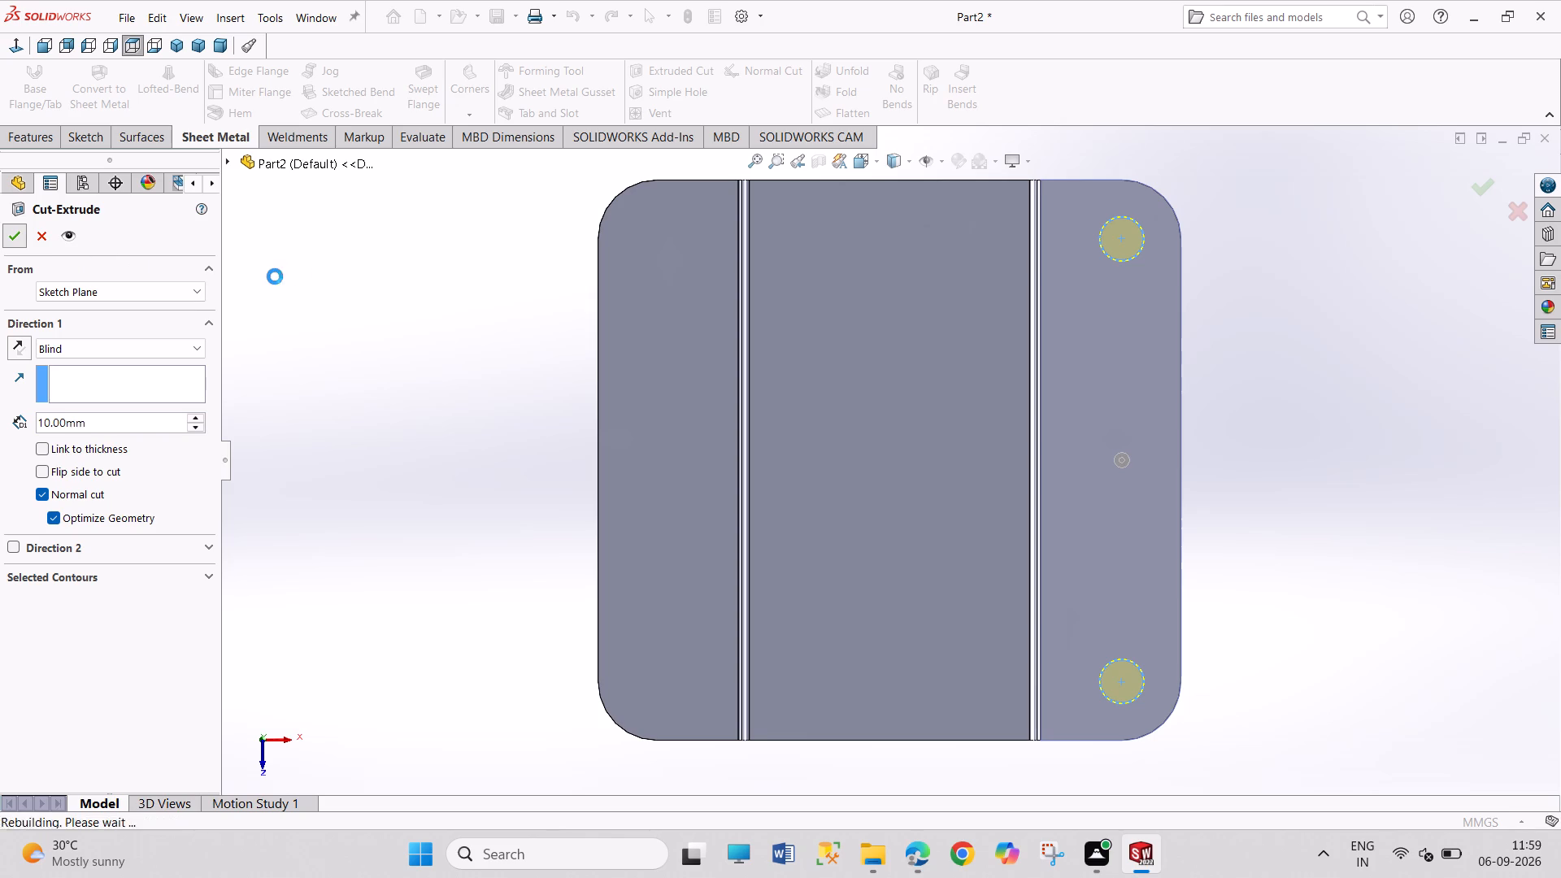
{"action": "left_click_drag", "start_coordinate": [350, 244], "coordinate": [408, 344]}
{"action": "left_click_drag", "start_coordinate": [347, 242], "coordinate": [426, 367]}
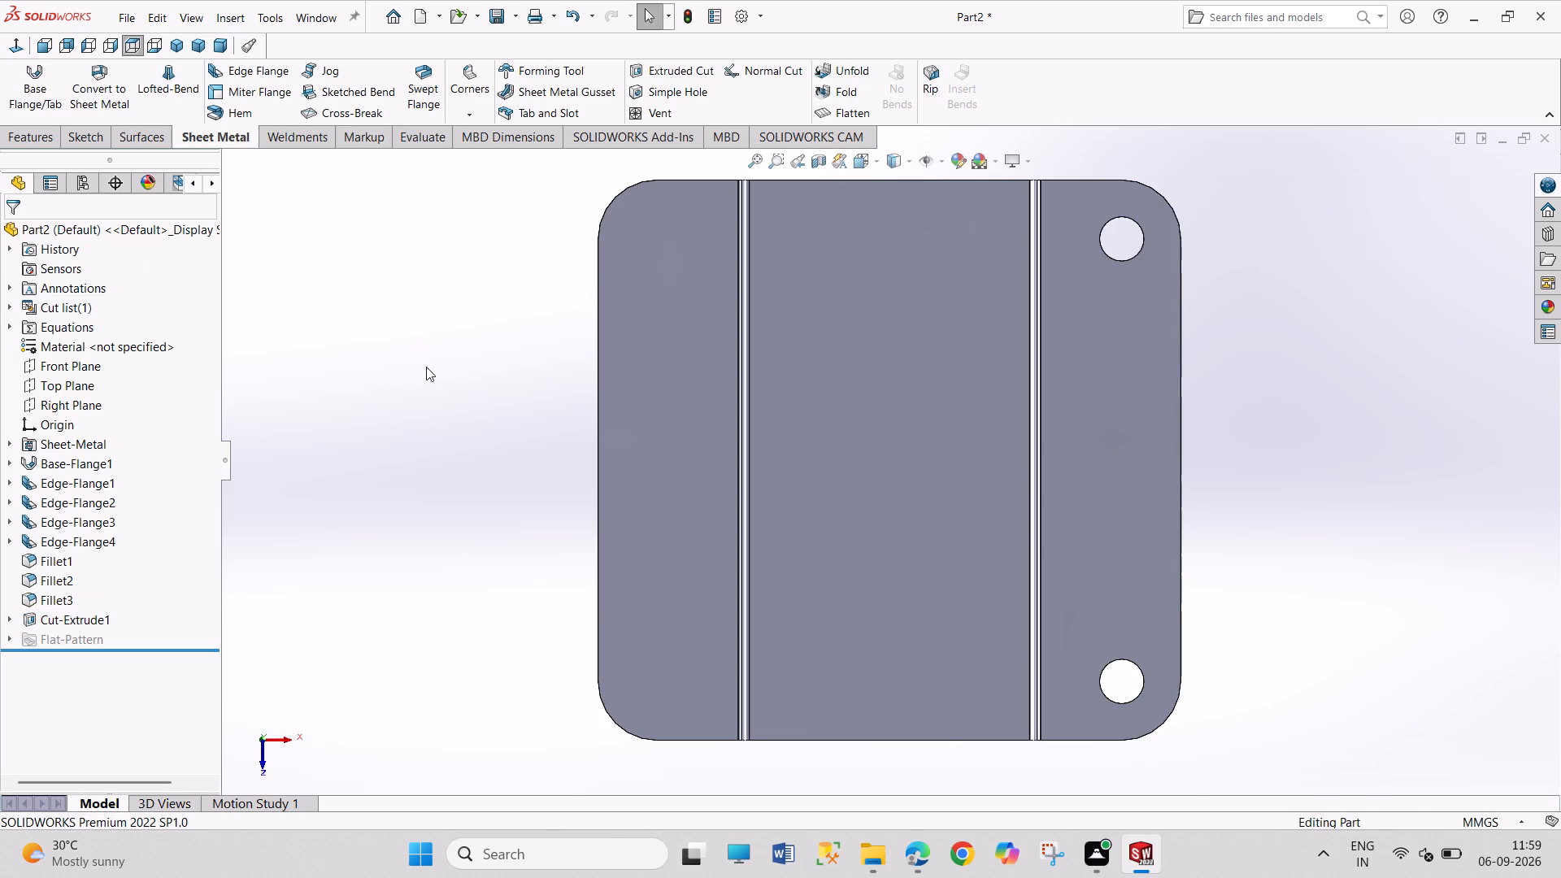
Start a sketch on the -X foot flange's top face and draw circles about 3 mm and 3.5 mm in diameter near its rear and front outer corners.
{"action": "left_click", "coordinate": [630, 334]}
{"action": "left_click", "coordinate": [702, 284]}
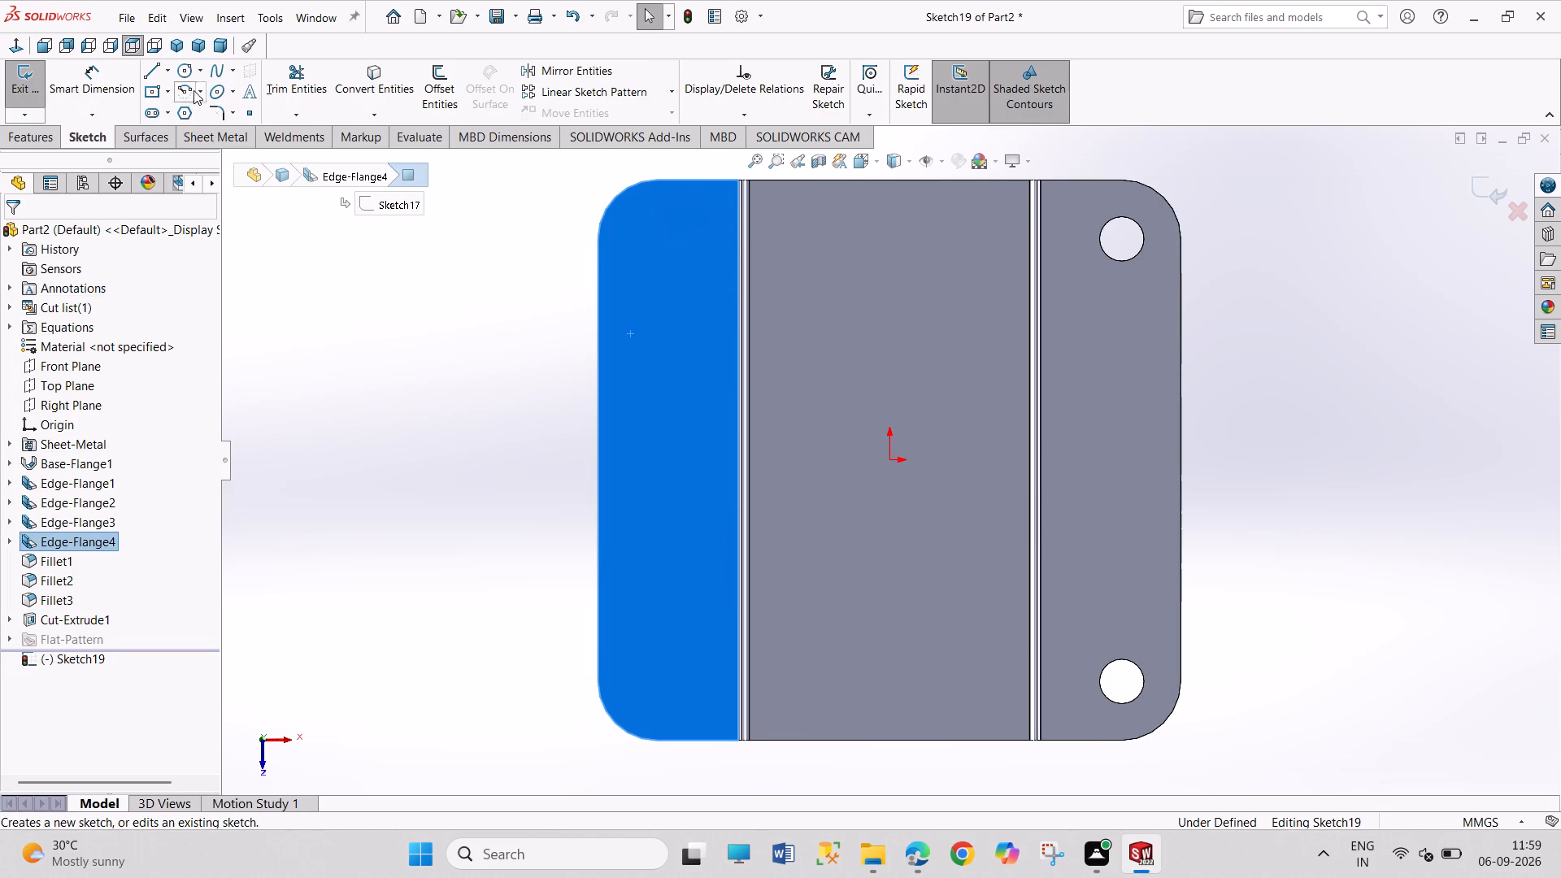
{"action": "left_click", "coordinate": [186, 68]}
{"action": "left_click", "coordinate": [651, 250]}
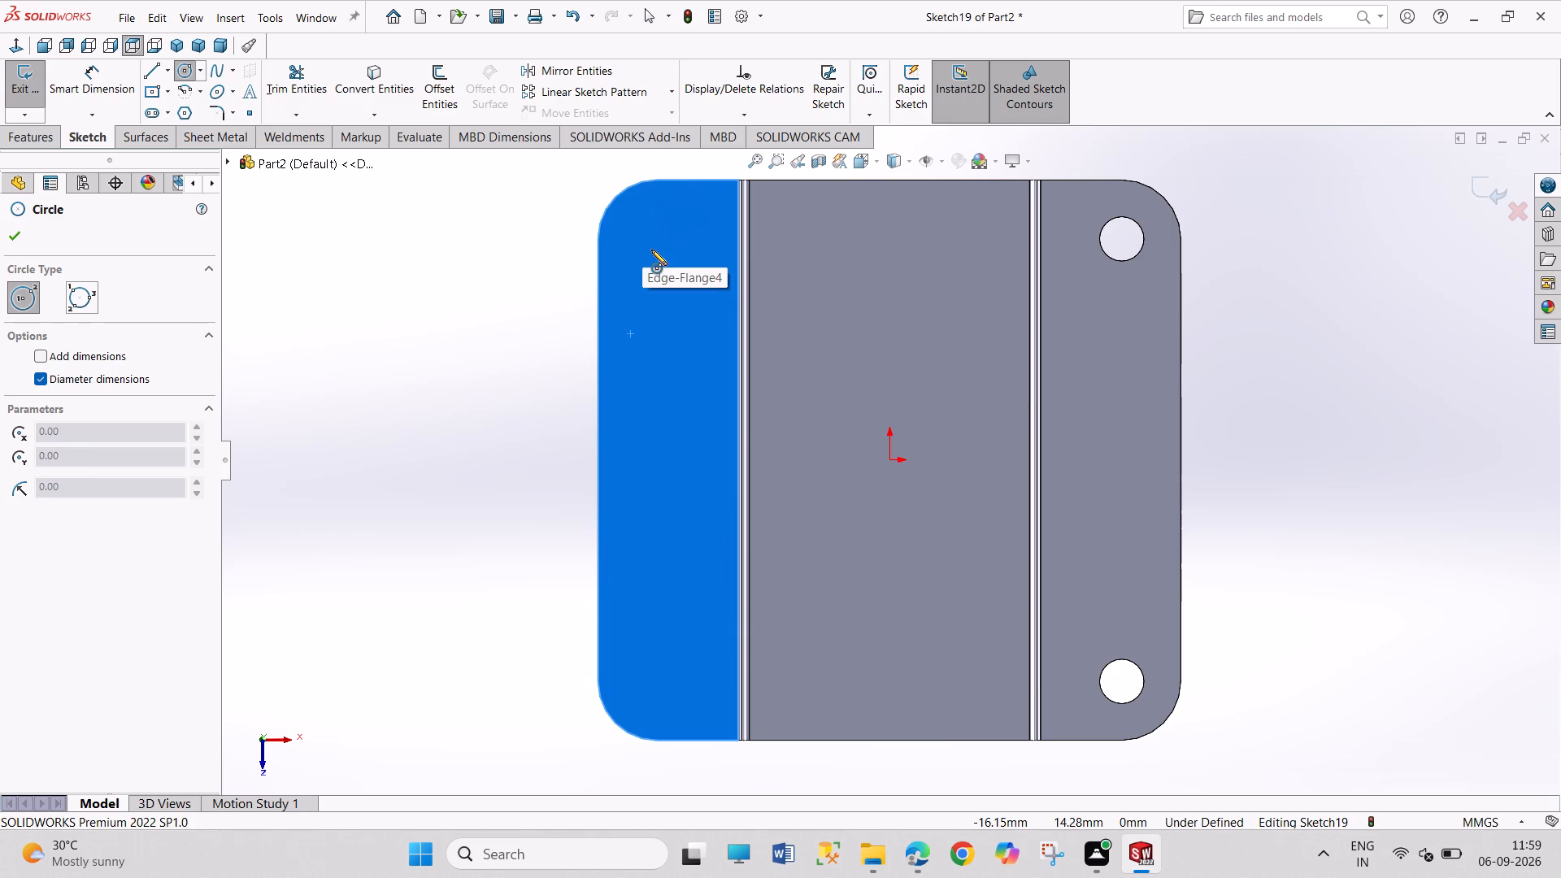
{"action": "left_click", "coordinate": [657, 271]}
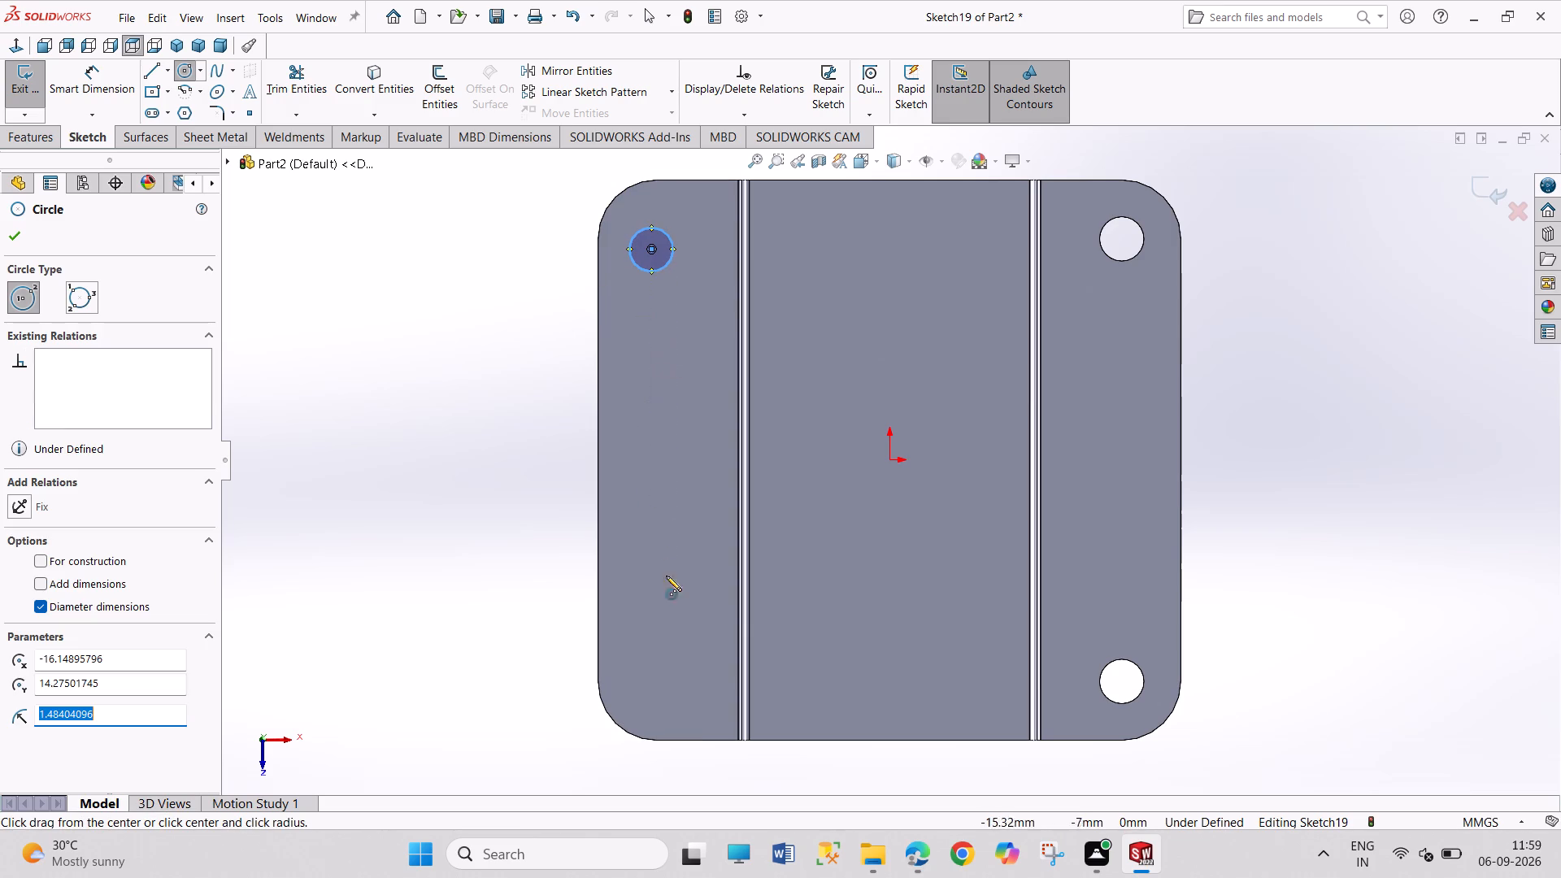
{"action": "left_click", "coordinate": [667, 658]}
{"action": "left_click", "coordinate": [678, 682]}
{"action": "right_click", "coordinate": [497, 645]}
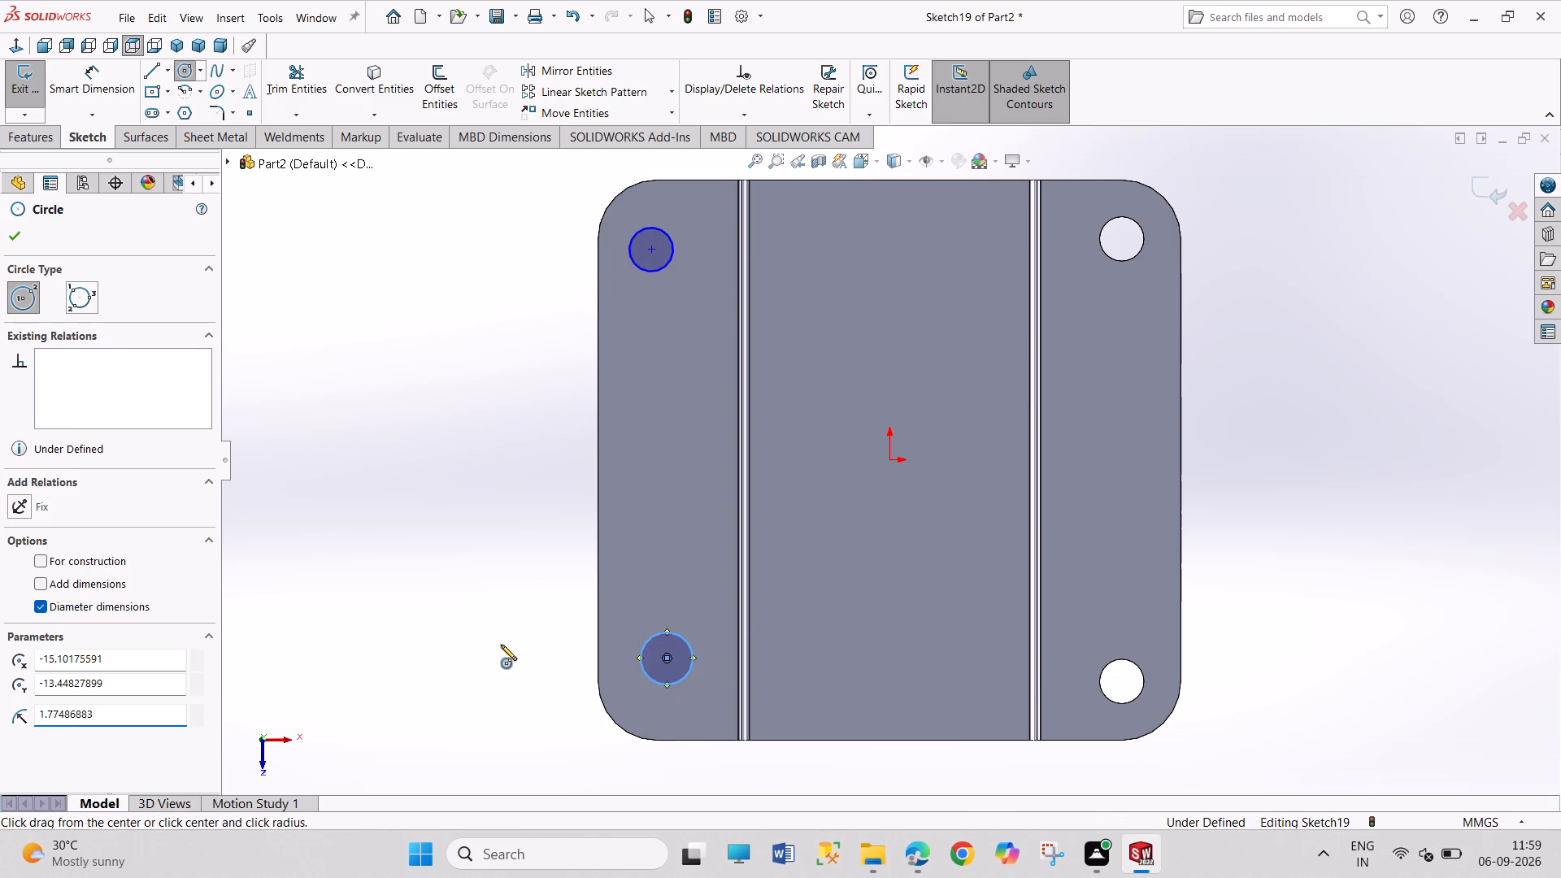
{"action": "left_click", "coordinate": [520, 649]}
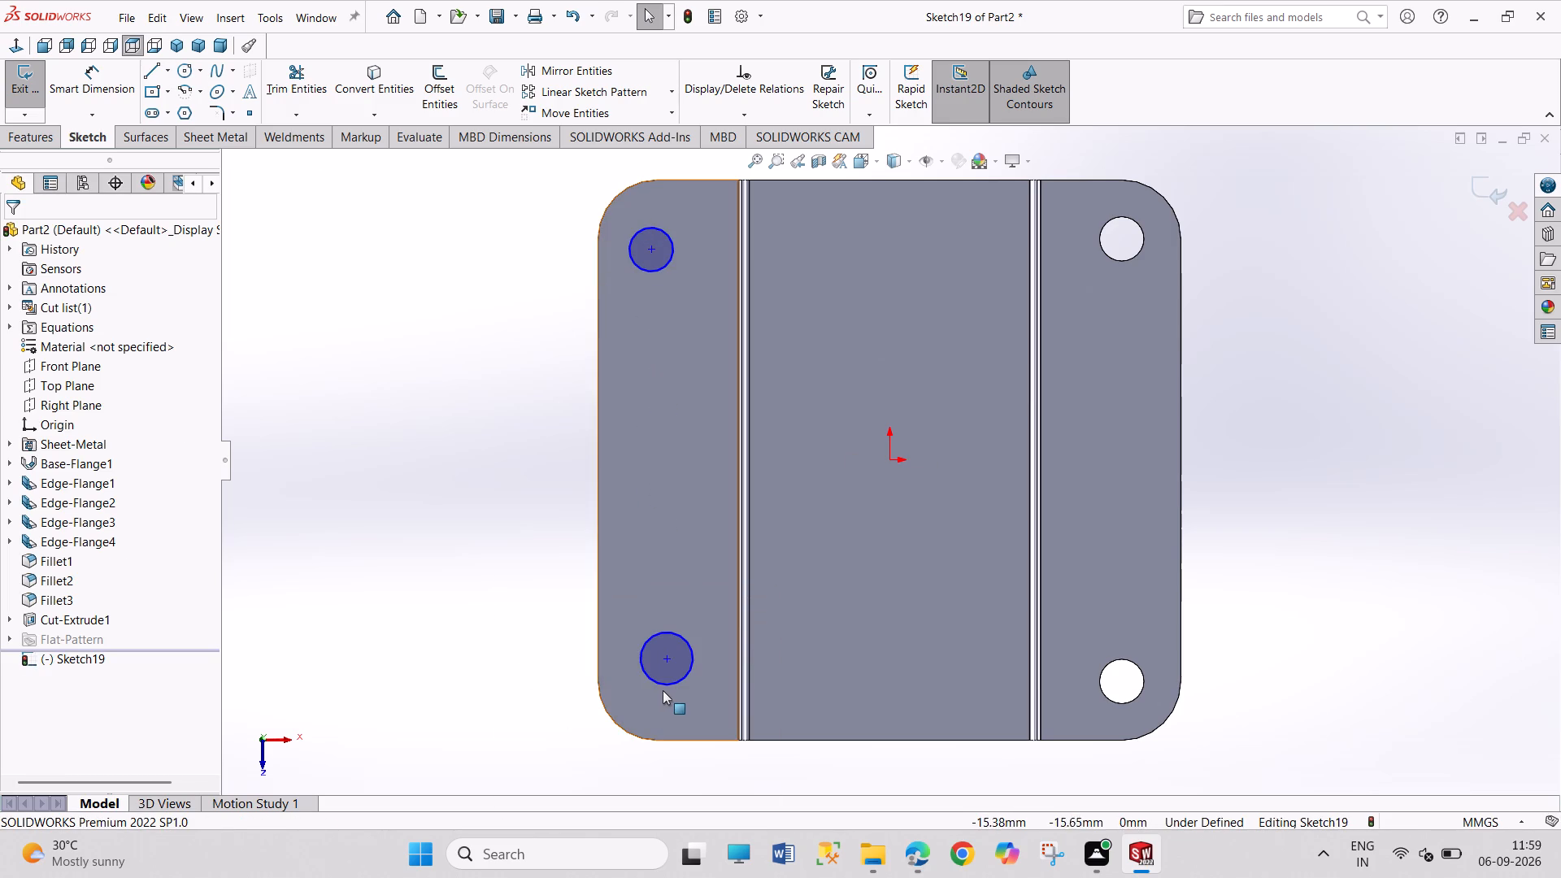
Make the front and rear circles on the -X foot flange concentric with their adjacent rounded corner edges.
{"action": "left_click", "coordinate": [667, 688]}
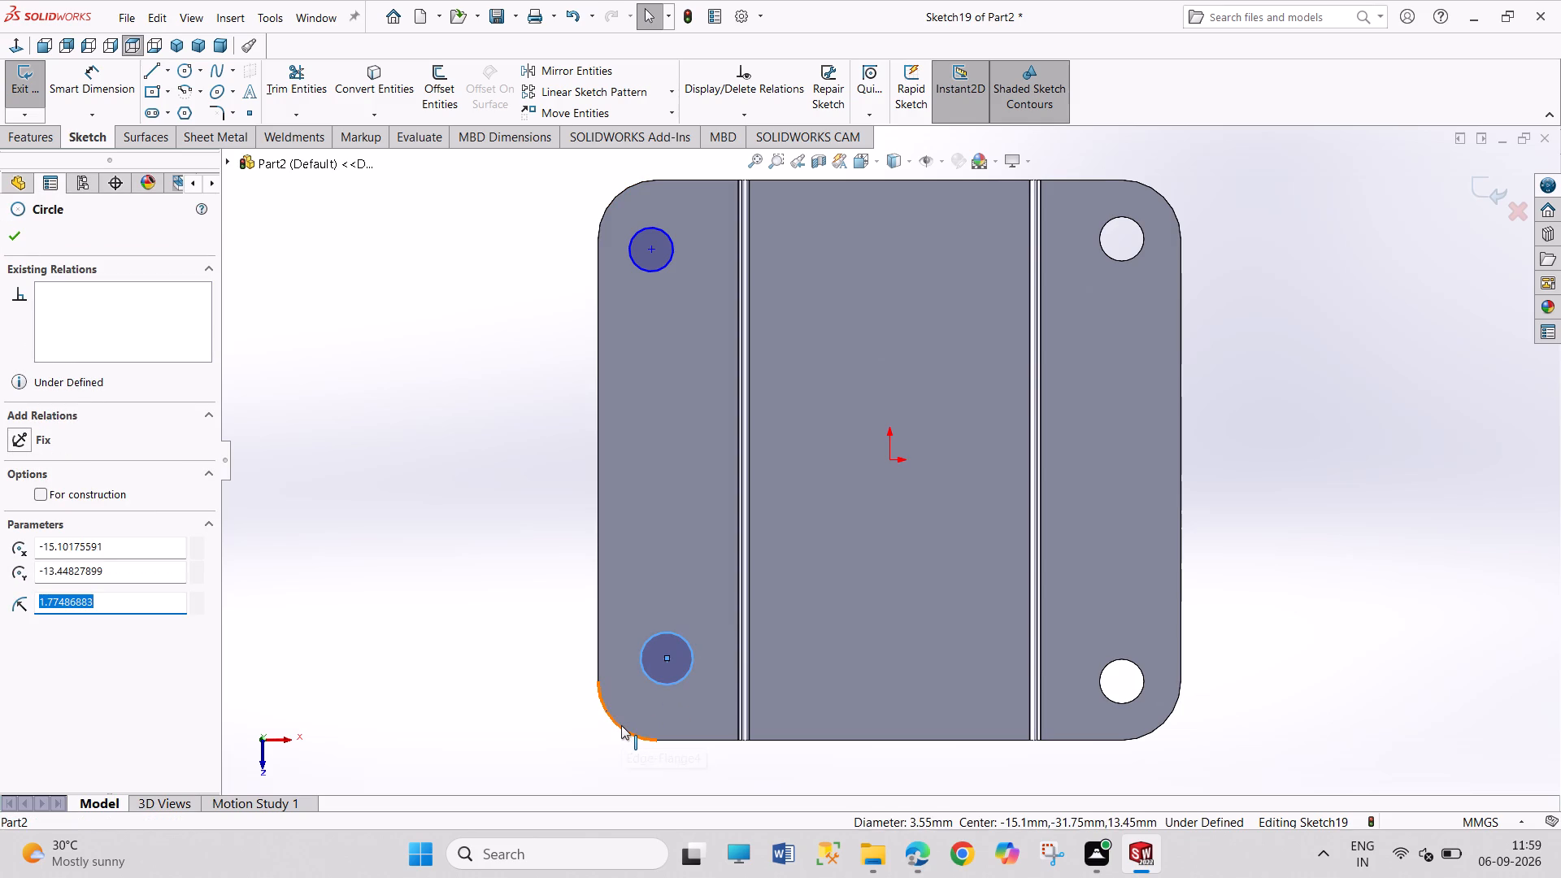
{"action": "left_click", "coordinate": [621, 725], "text": "ctrl"}
{"action": "left_click", "coordinate": [722, 654]}
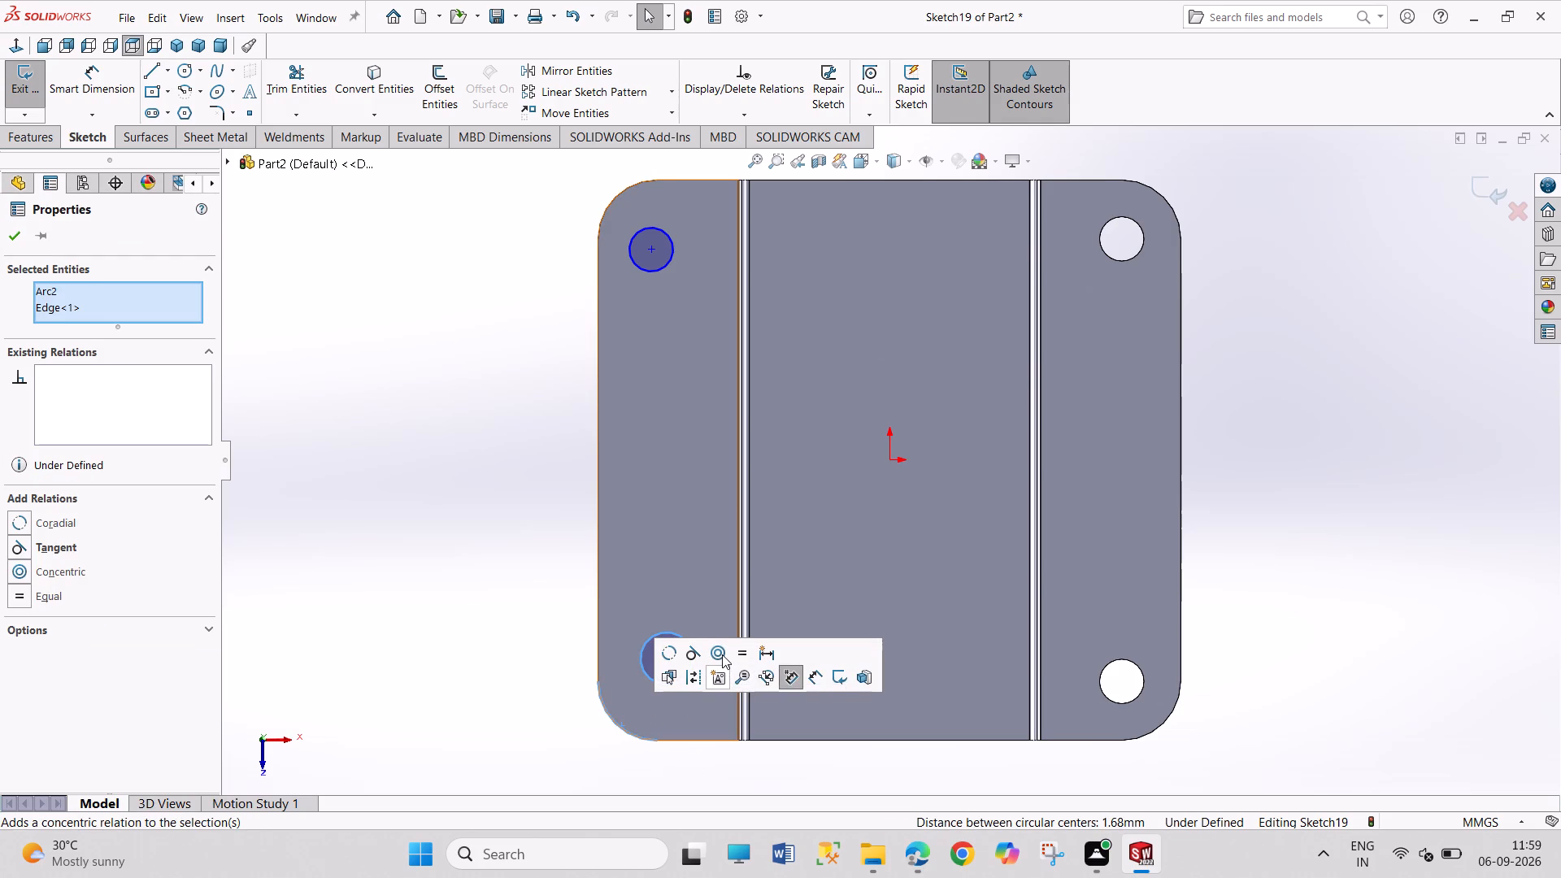
{"action": "left_click_drag", "start_coordinate": [465, 420], "coordinate": [507, 502]}
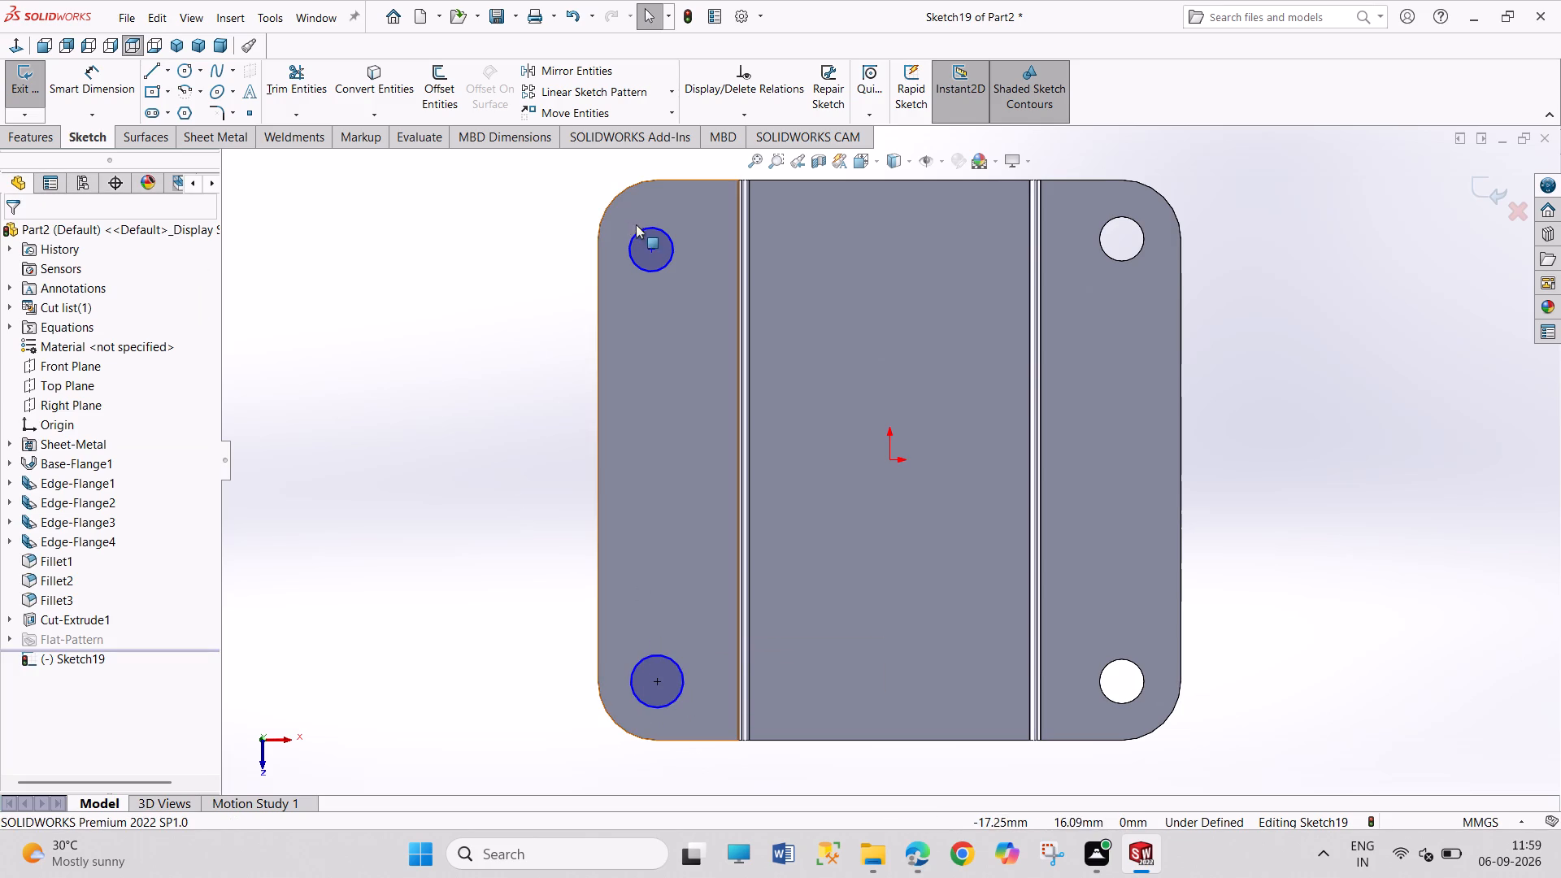
{"action": "left_click", "coordinate": [639, 230]}
{"action": "left_click", "coordinate": [622, 192], "text": "ctrl"}
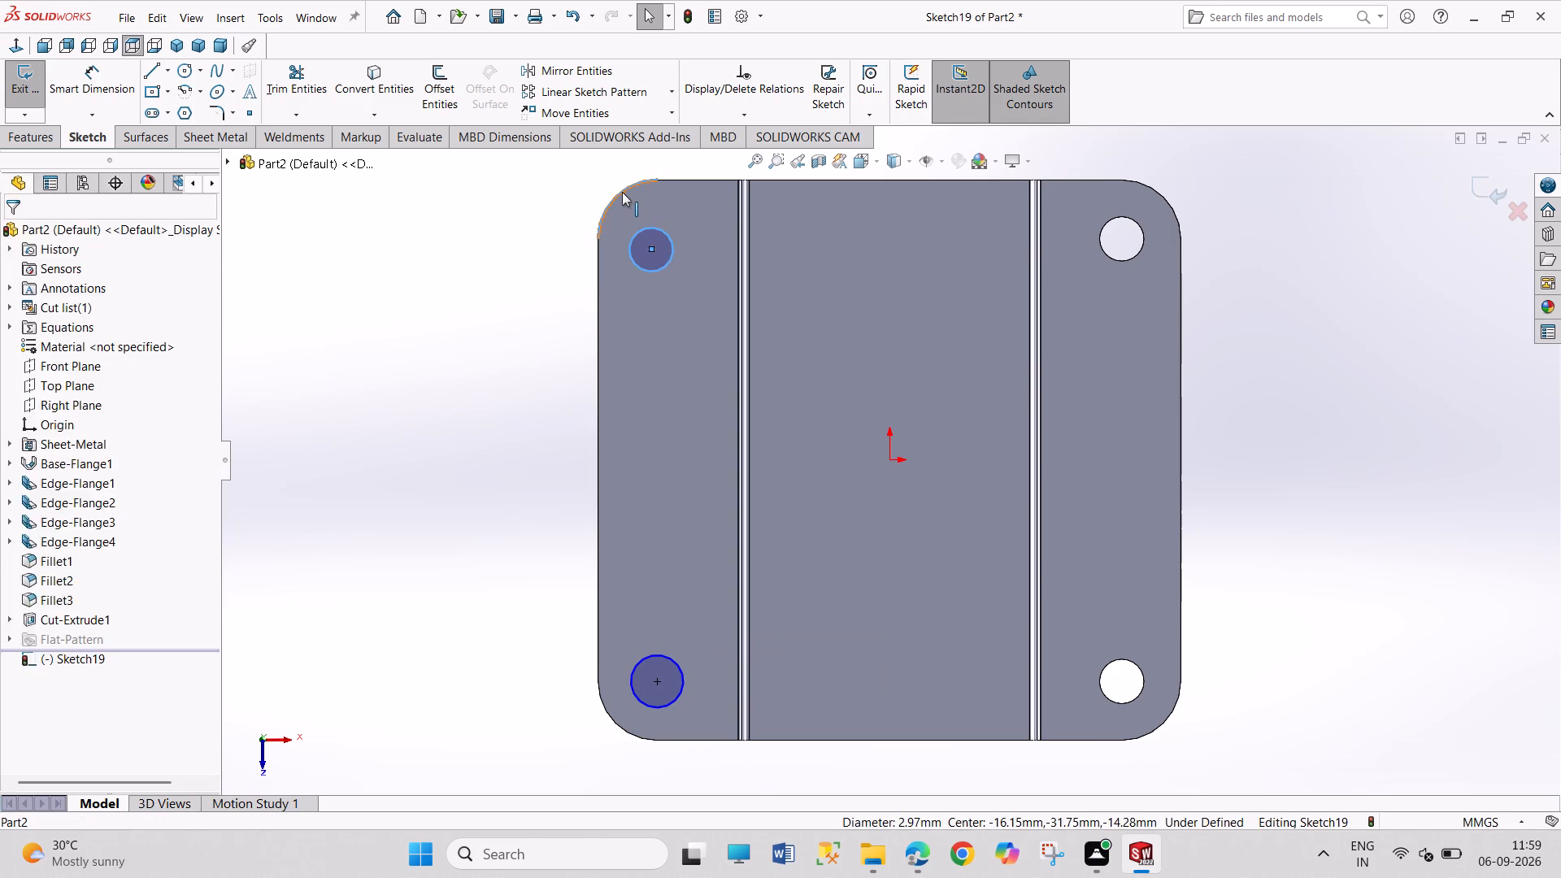
{"action": "left_click", "coordinate": [715, 124]}
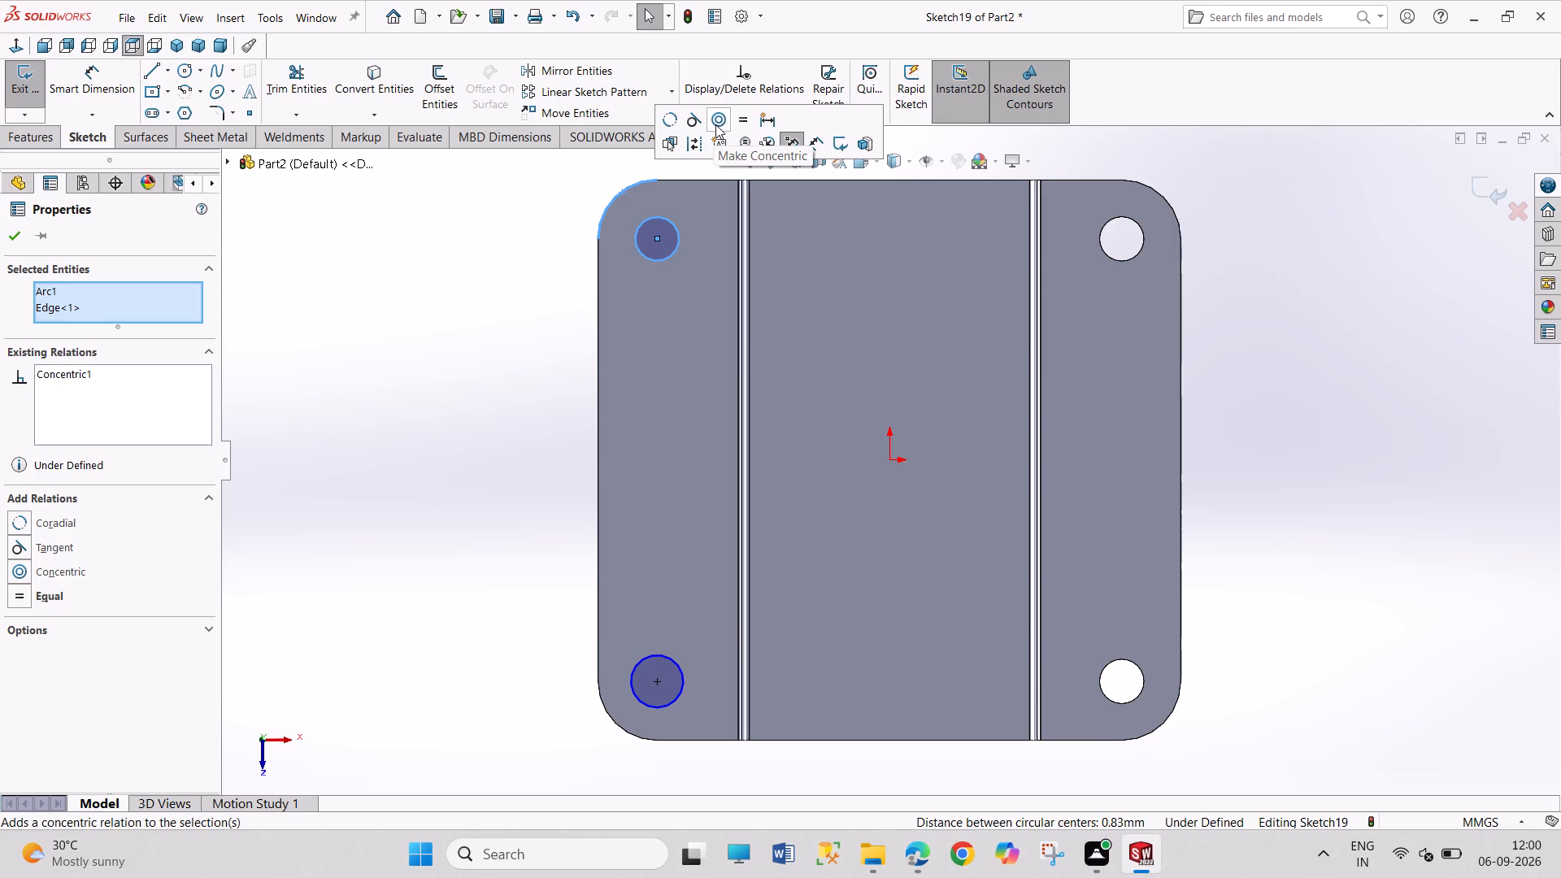
Dimension the rear and front circles on the -X foot flange with a diameter of 3 mm each.
{"action": "right_click_drag", "start_coordinate": [360, 444], "coordinate": [344, 319]}
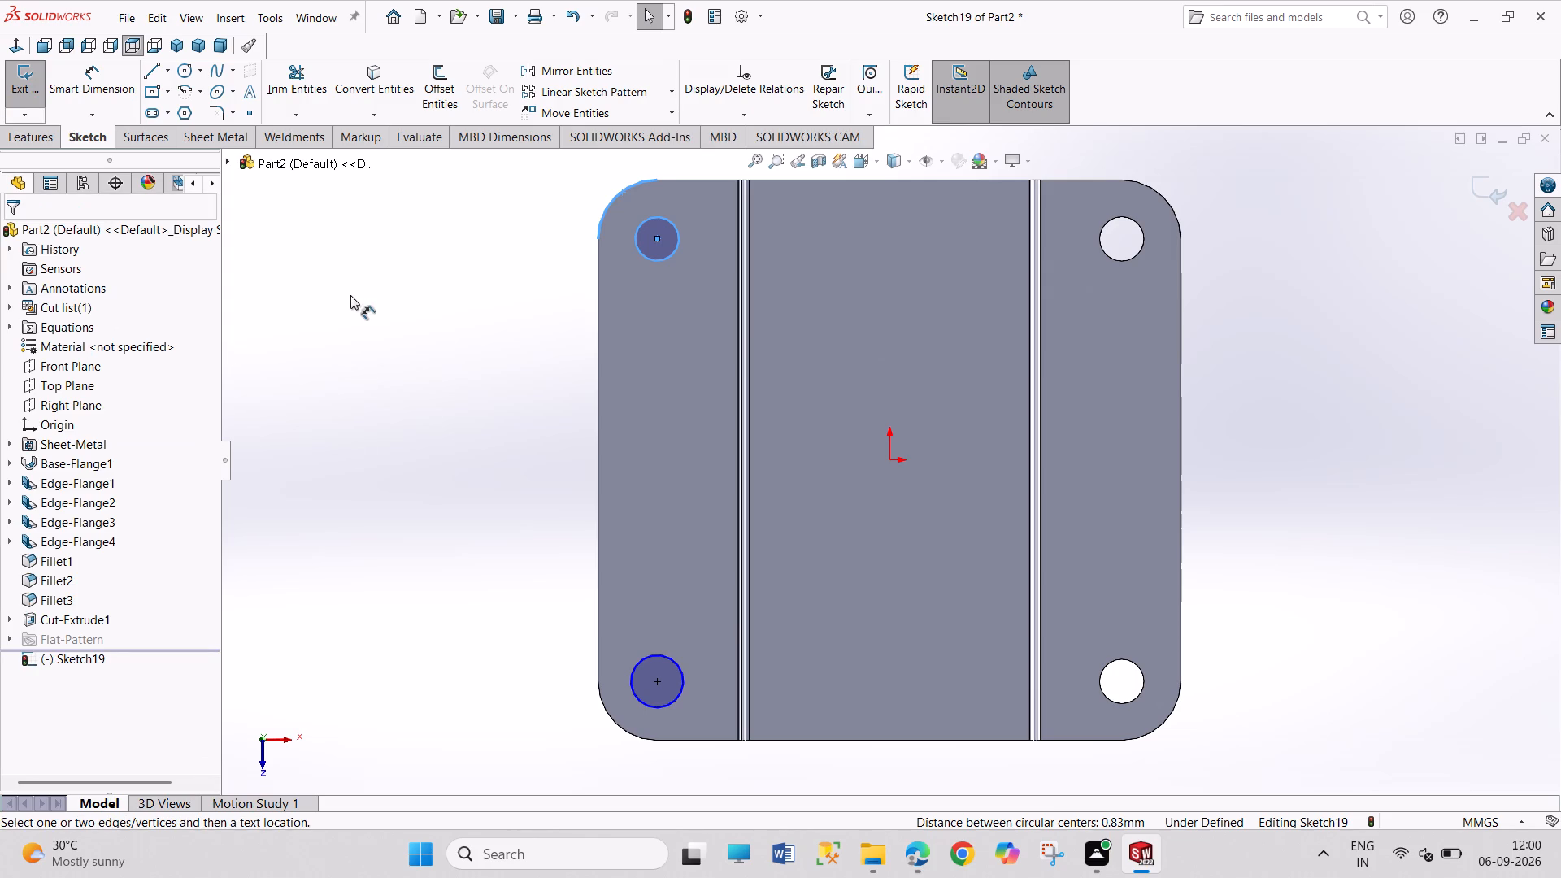
{"action": "left_click", "coordinate": [643, 258]}
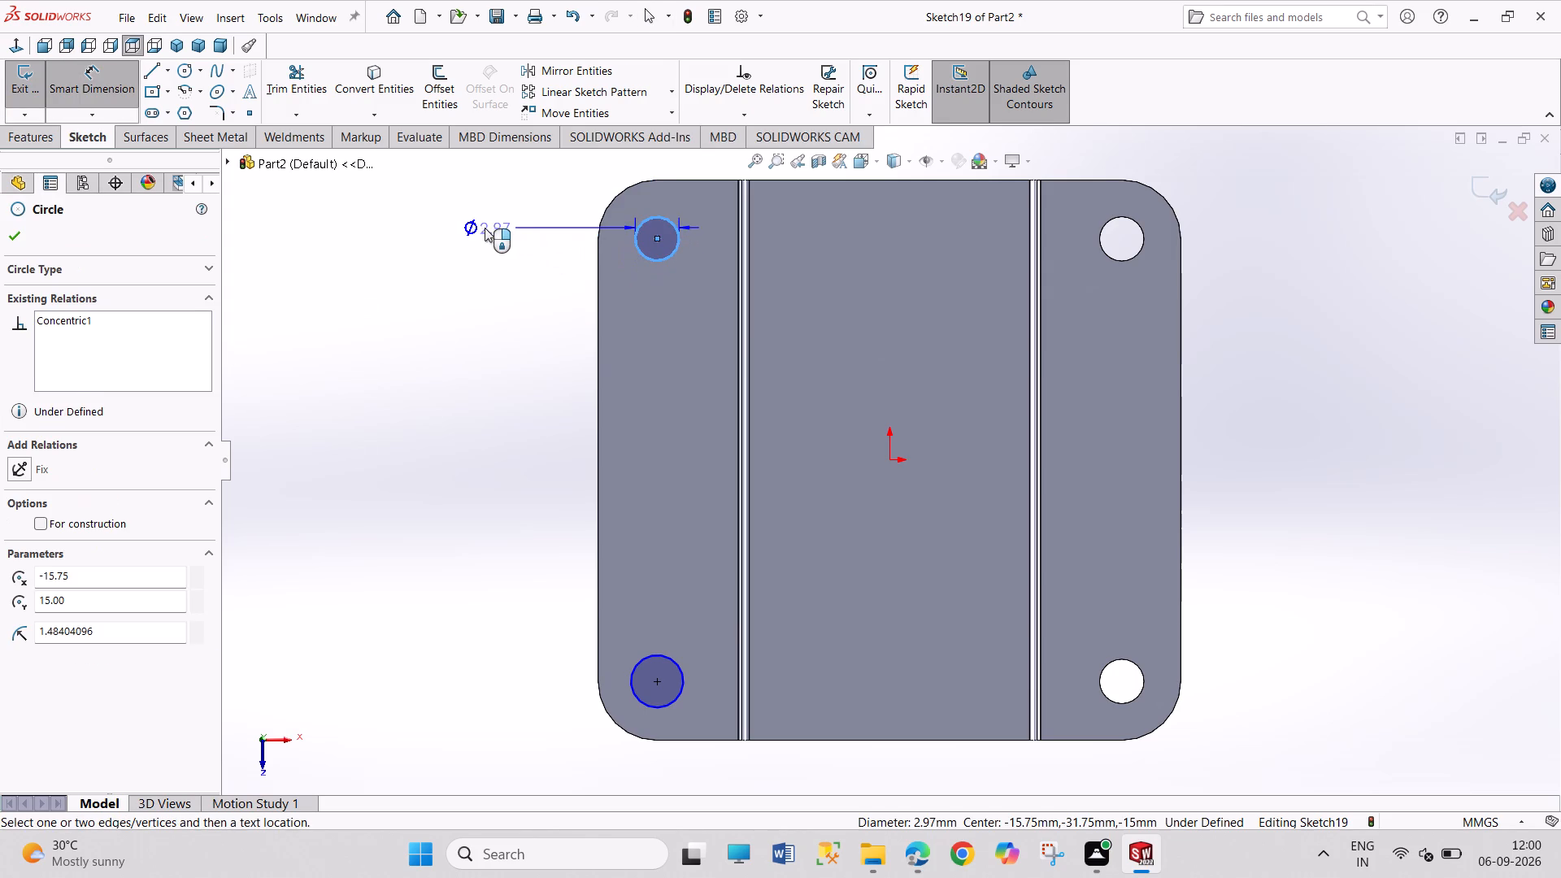
{"action": "left_click", "coordinate": [485, 228]}
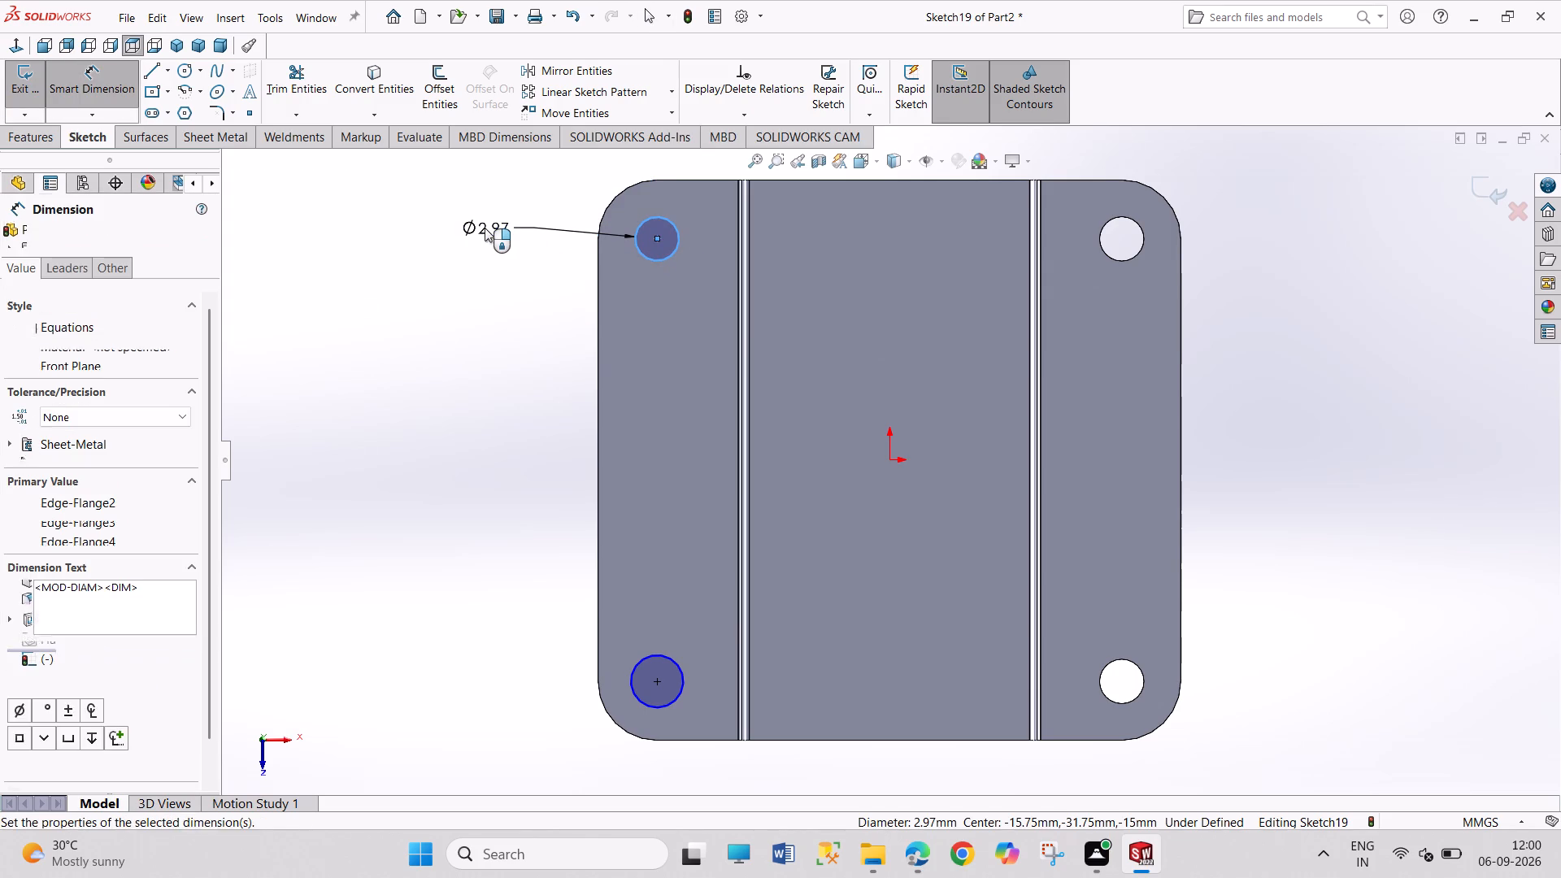
{"action": "key", "text": "3"}
{"action": "key", "text": "Return"}
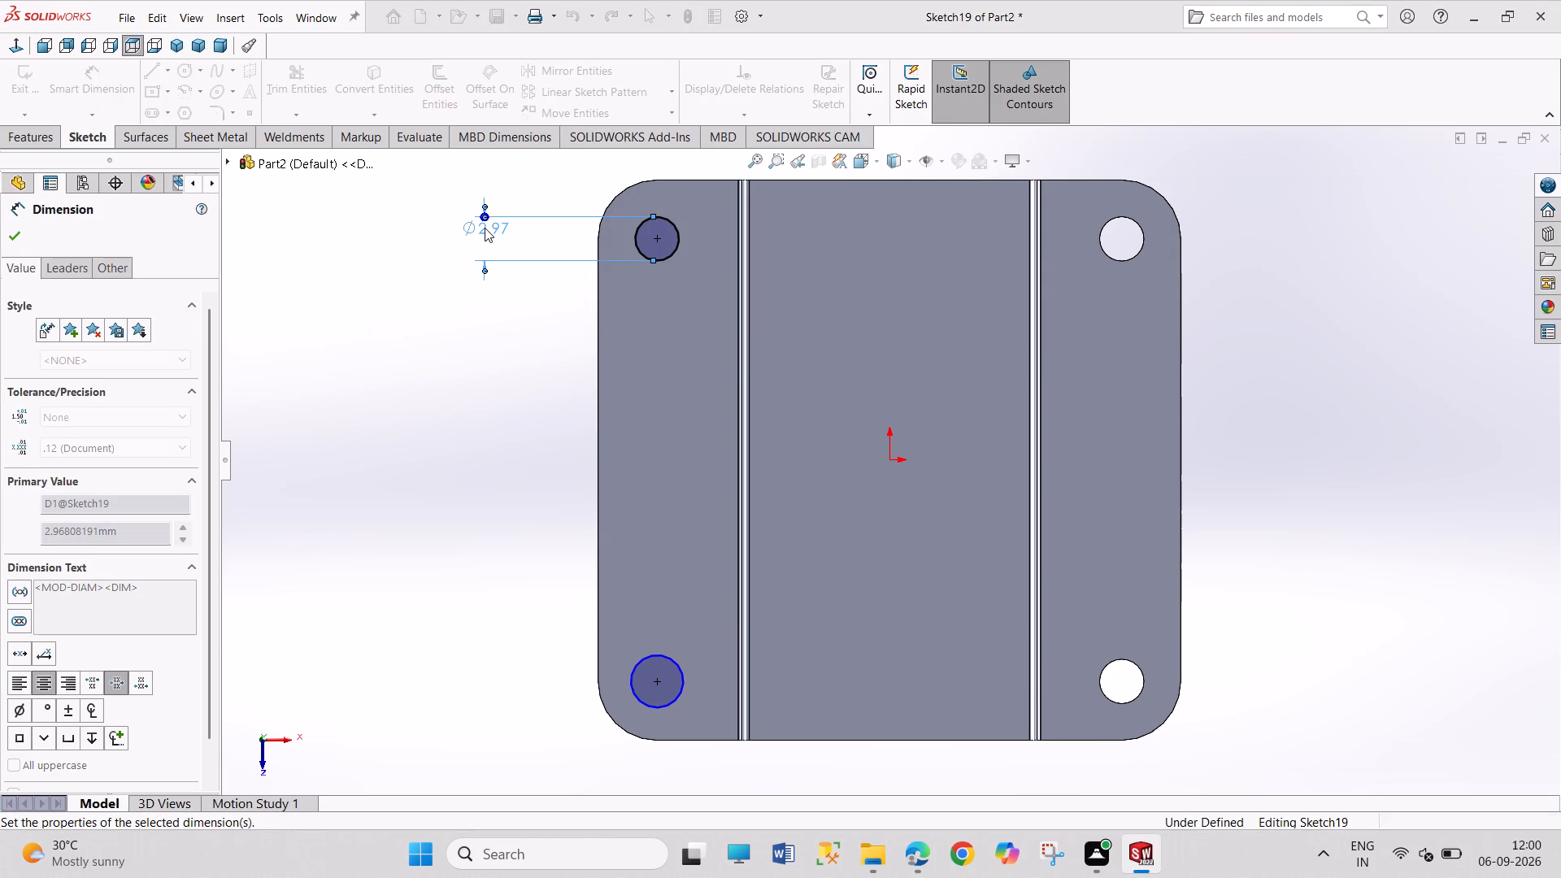
{"action": "left_click", "coordinate": [637, 694]}
{"action": "left_click", "coordinate": [466, 564]}
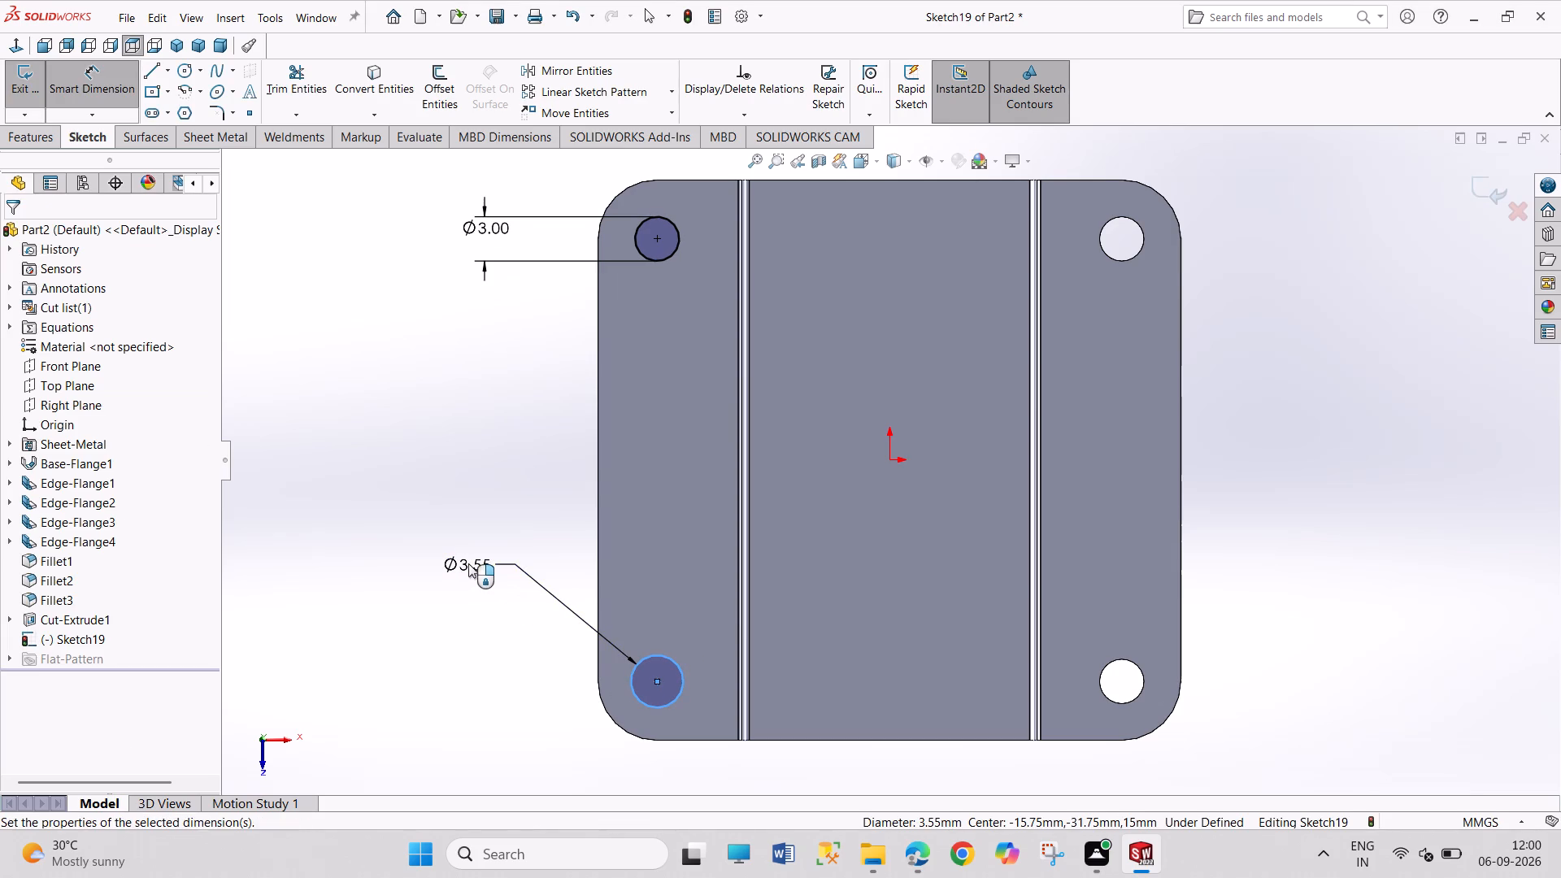
{"action": "key", "text": "3"}
{"action": "key", "text": "Return"}
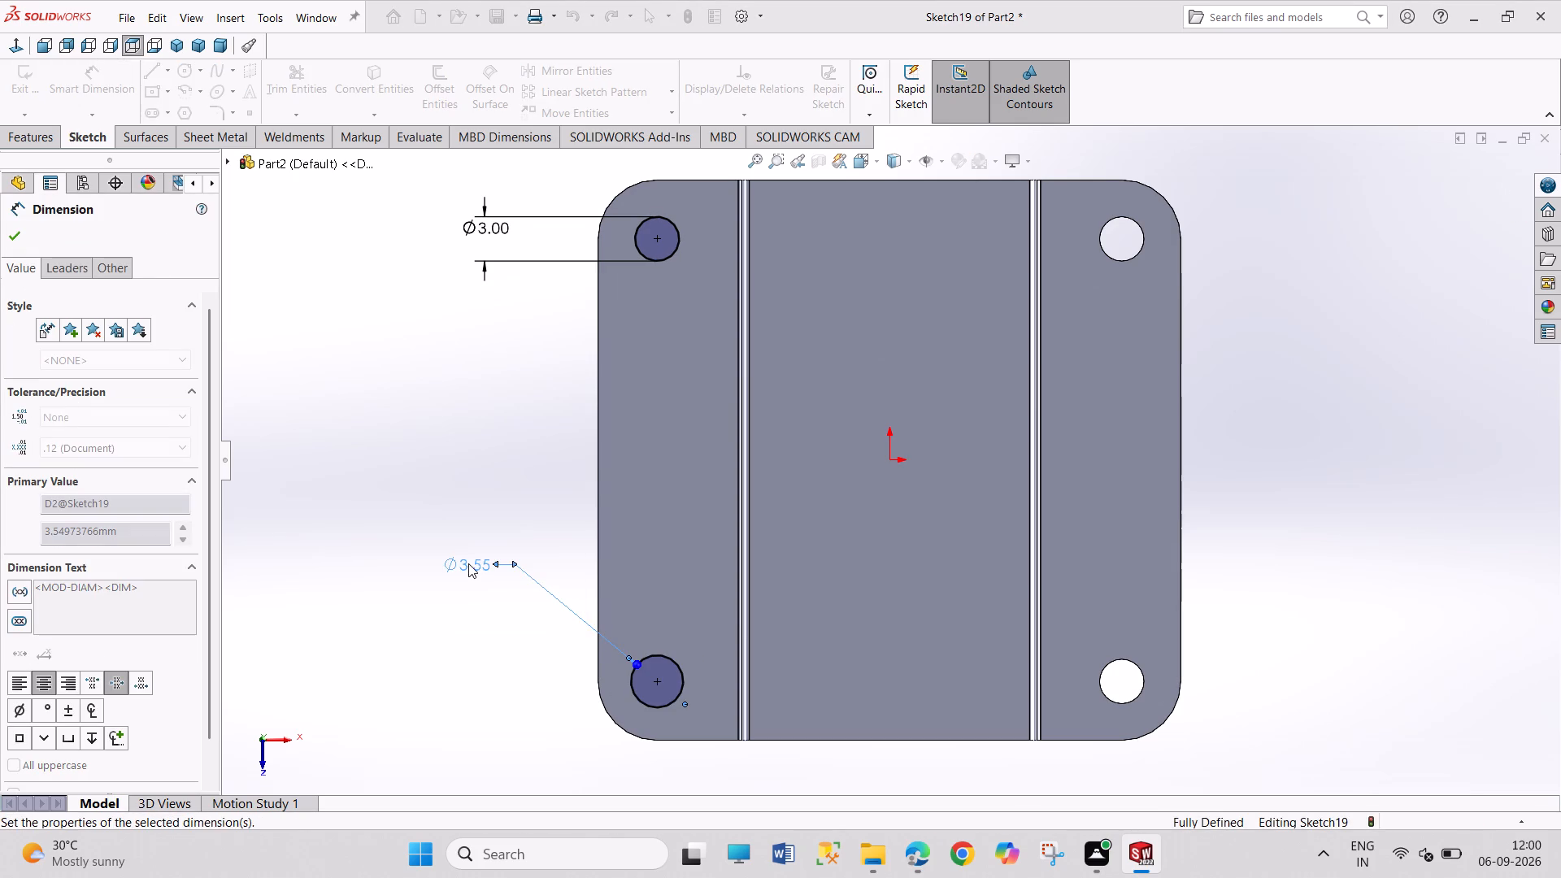
{"action": "right_click", "coordinate": [493, 468]}
{"action": "left_click", "coordinate": [510, 520]}
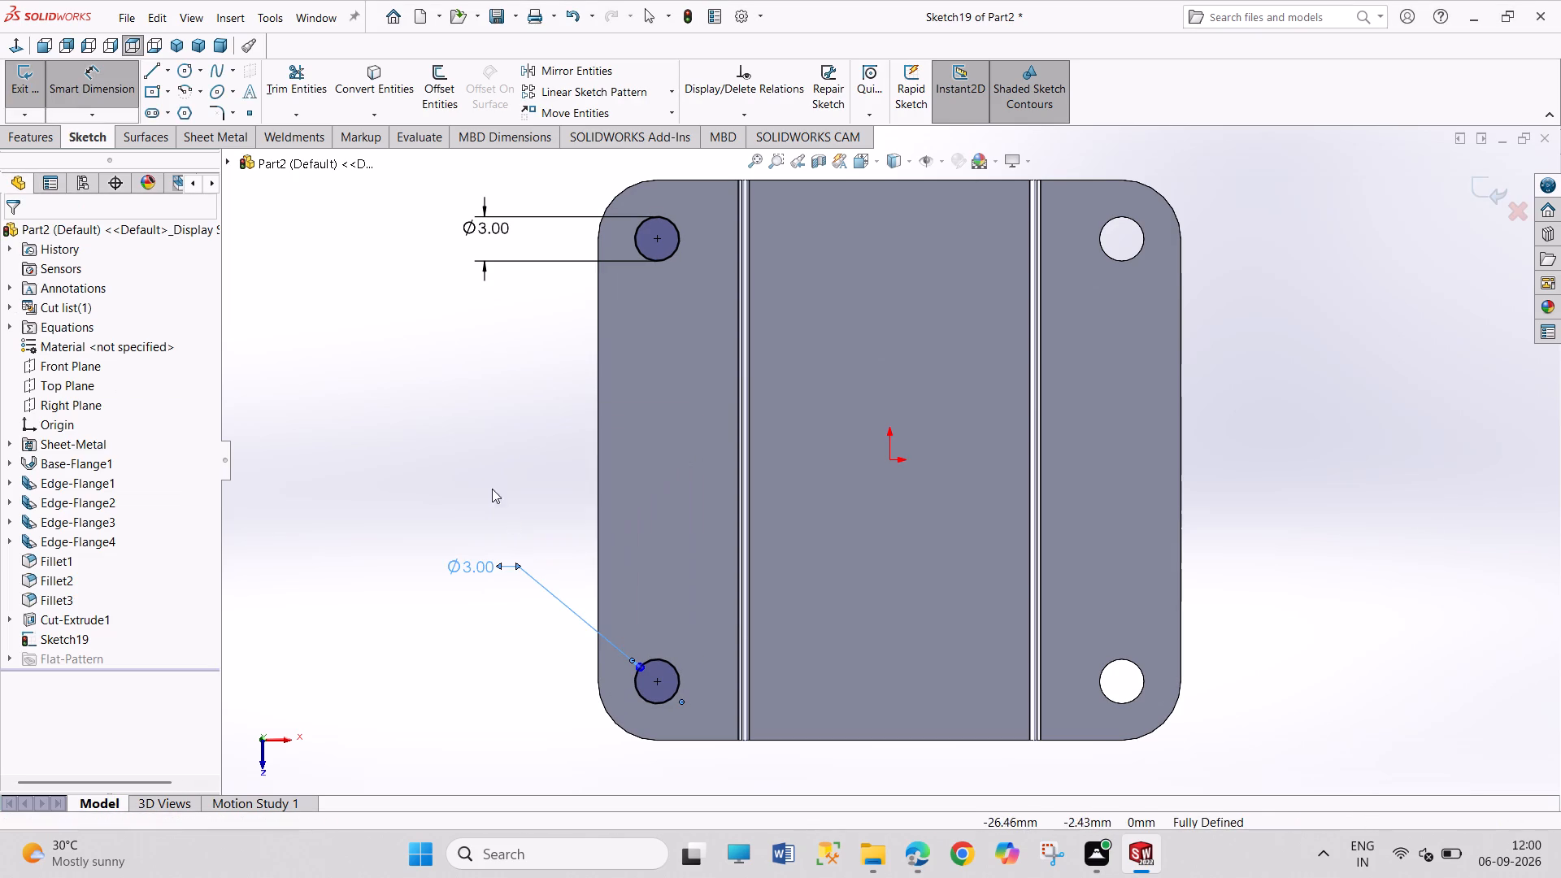
Close the sketch and cut both 3 mm circles through the -X foot flange with a 10 mm blind Extruded Cut, normal cut on.
{"action": "left_click", "coordinate": [25, 88]}
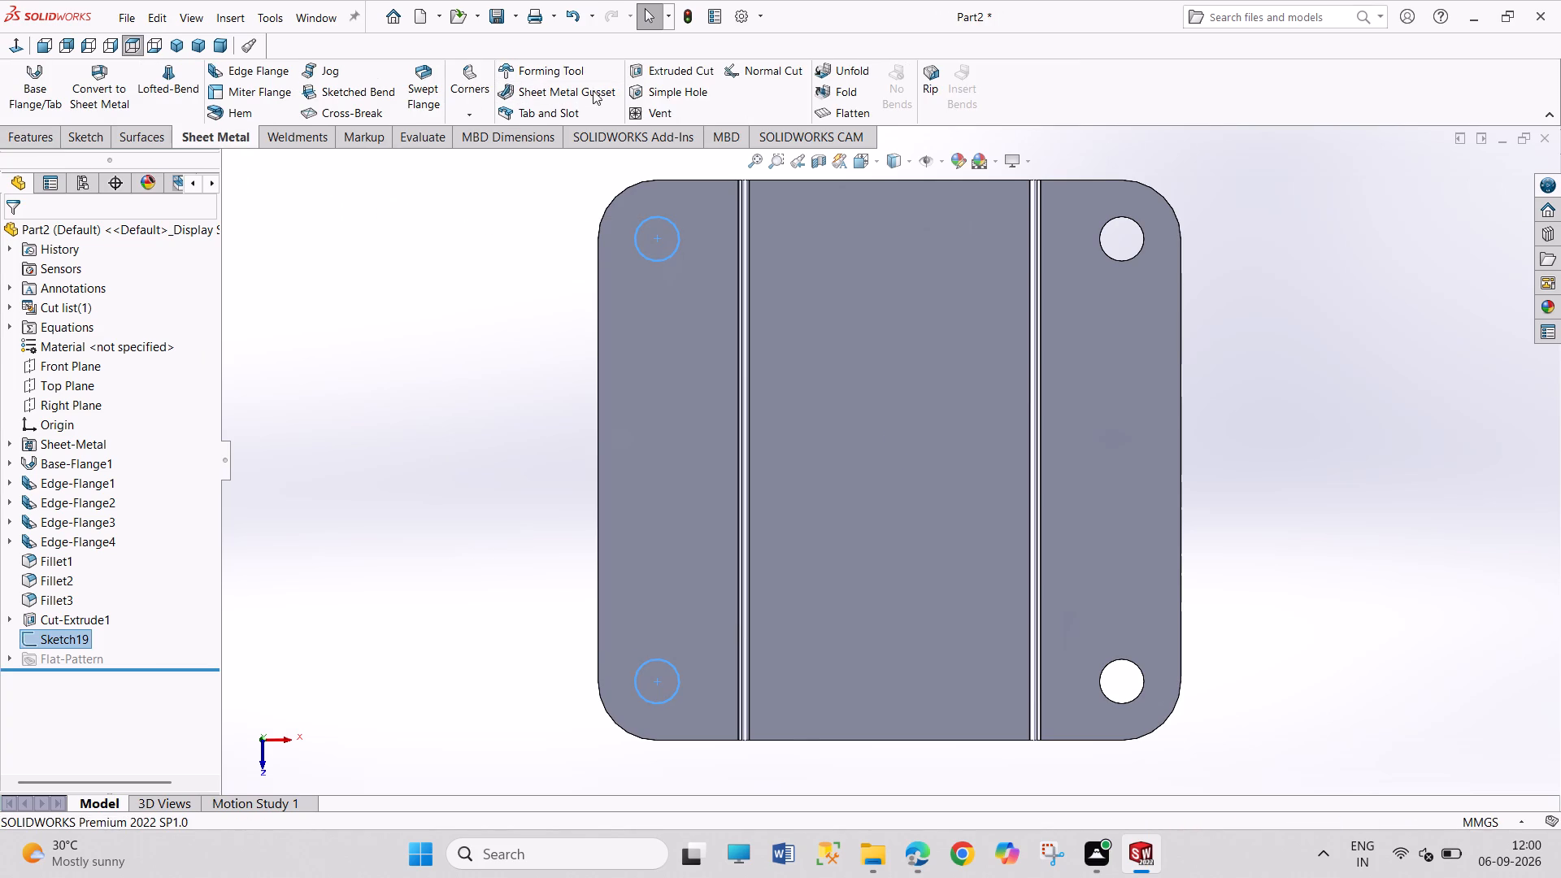
{"action": "left_click", "coordinate": [640, 78]}
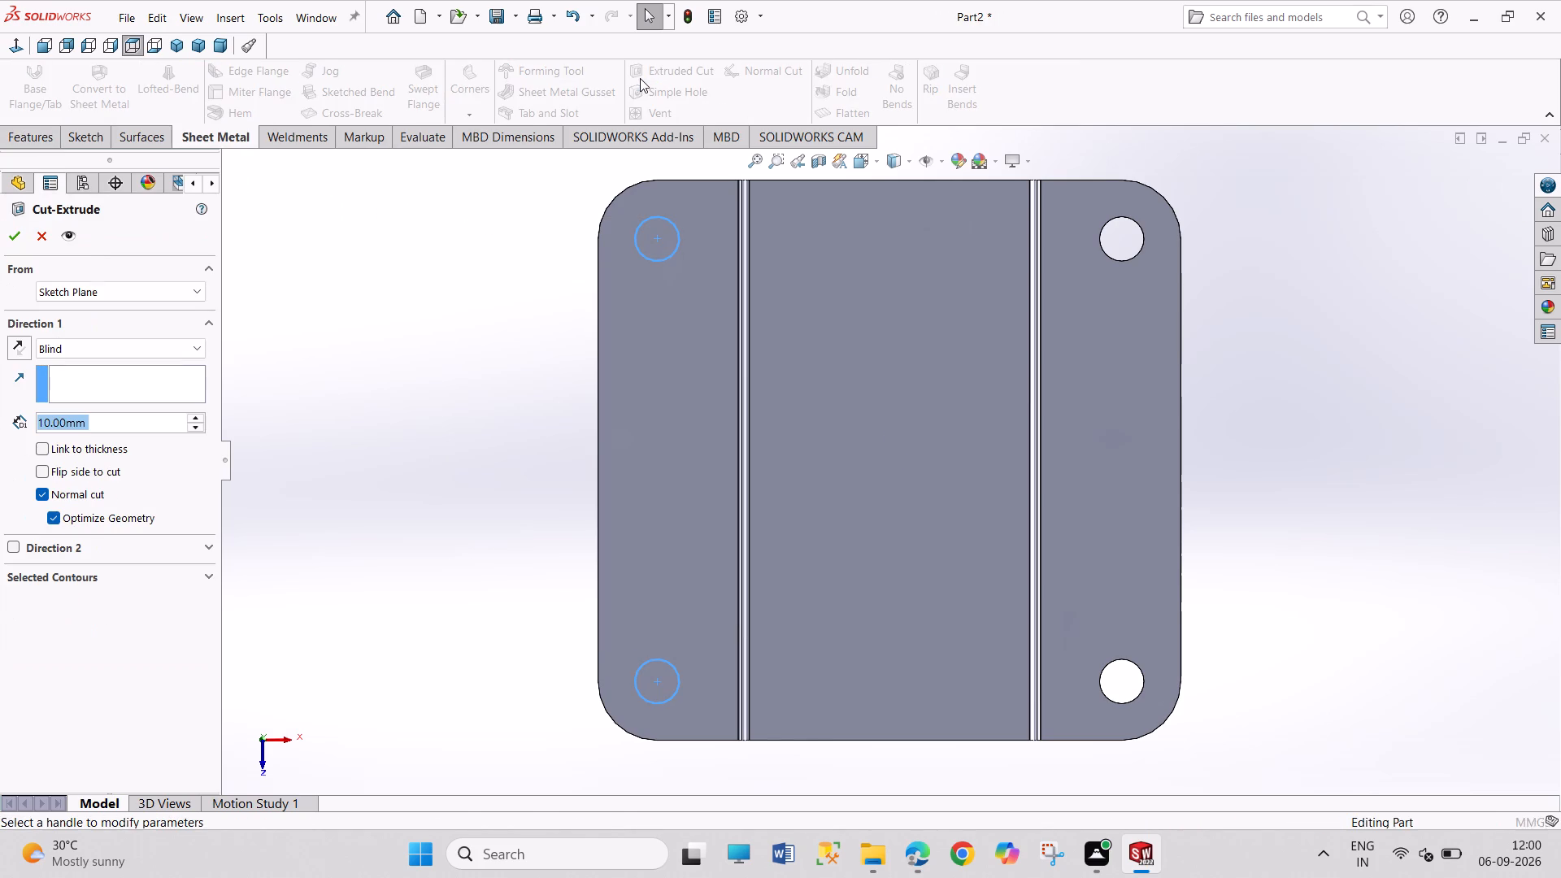
{"action": "left_click", "coordinate": [8, 233]}
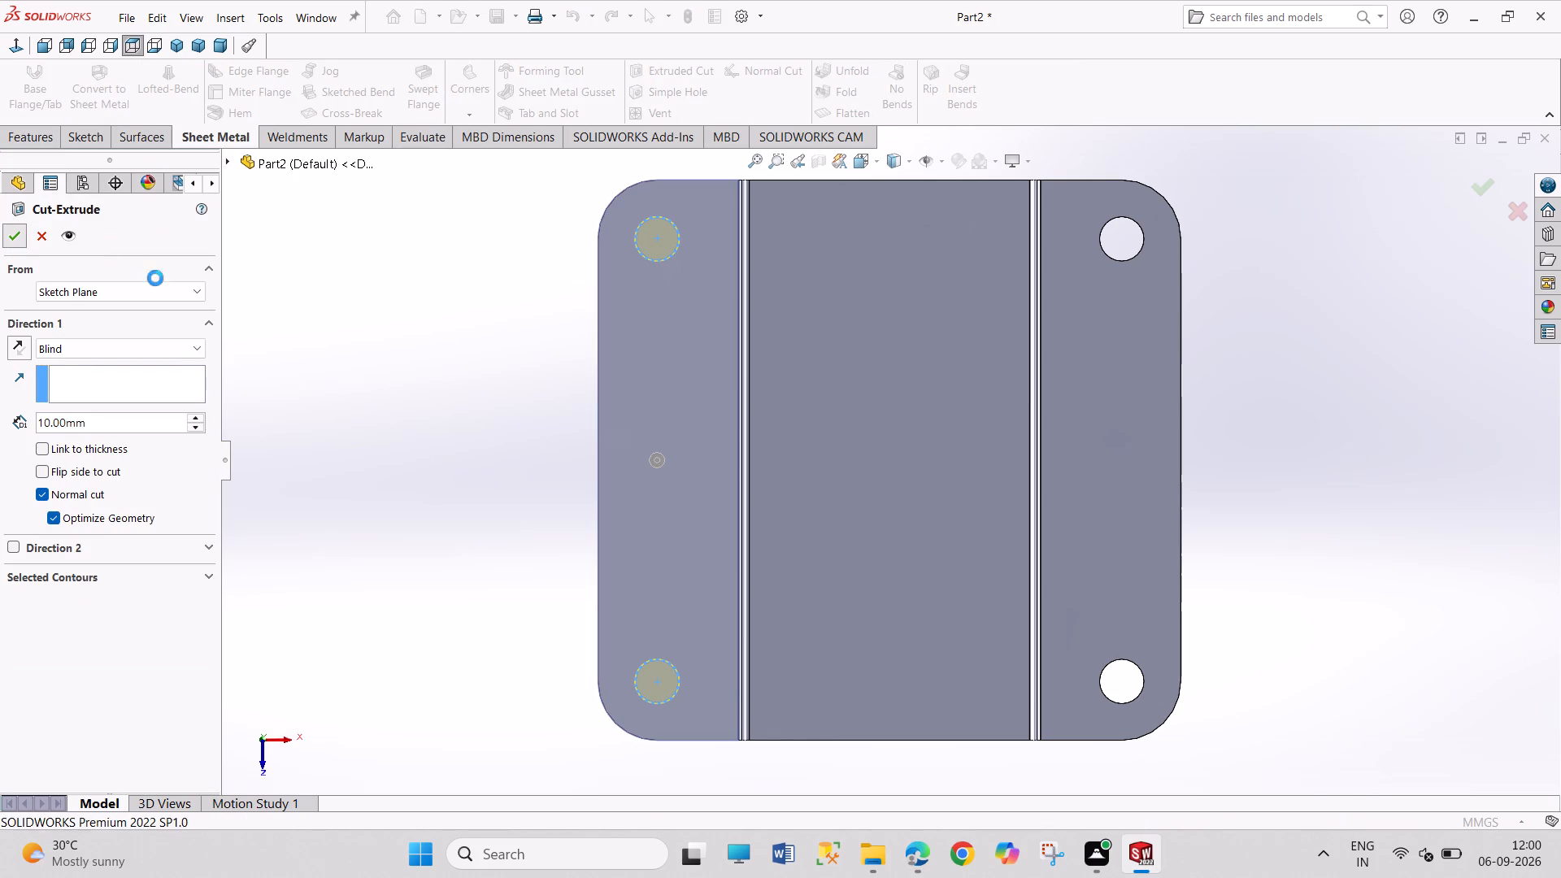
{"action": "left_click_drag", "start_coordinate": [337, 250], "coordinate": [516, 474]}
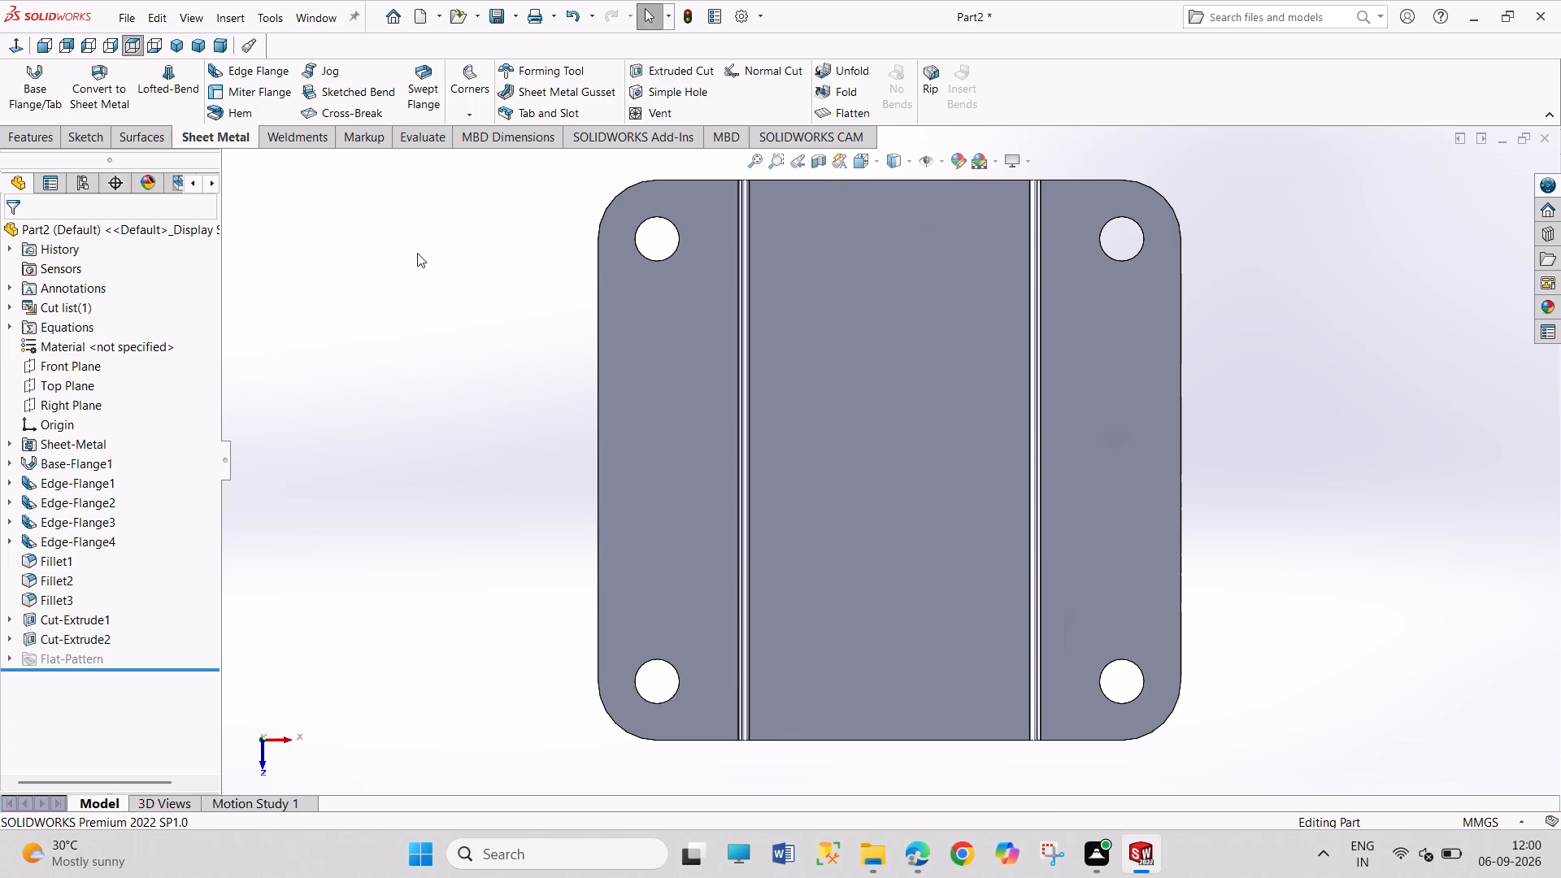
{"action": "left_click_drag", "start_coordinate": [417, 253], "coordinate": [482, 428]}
Start a sketch on the -X side wall's outer face and draw a circle about 5.85 mm in diameter directly below the origin.
{"action": "middle_click_drag", "start_coordinate": [520, 618], "coordinate": [524, 611]}
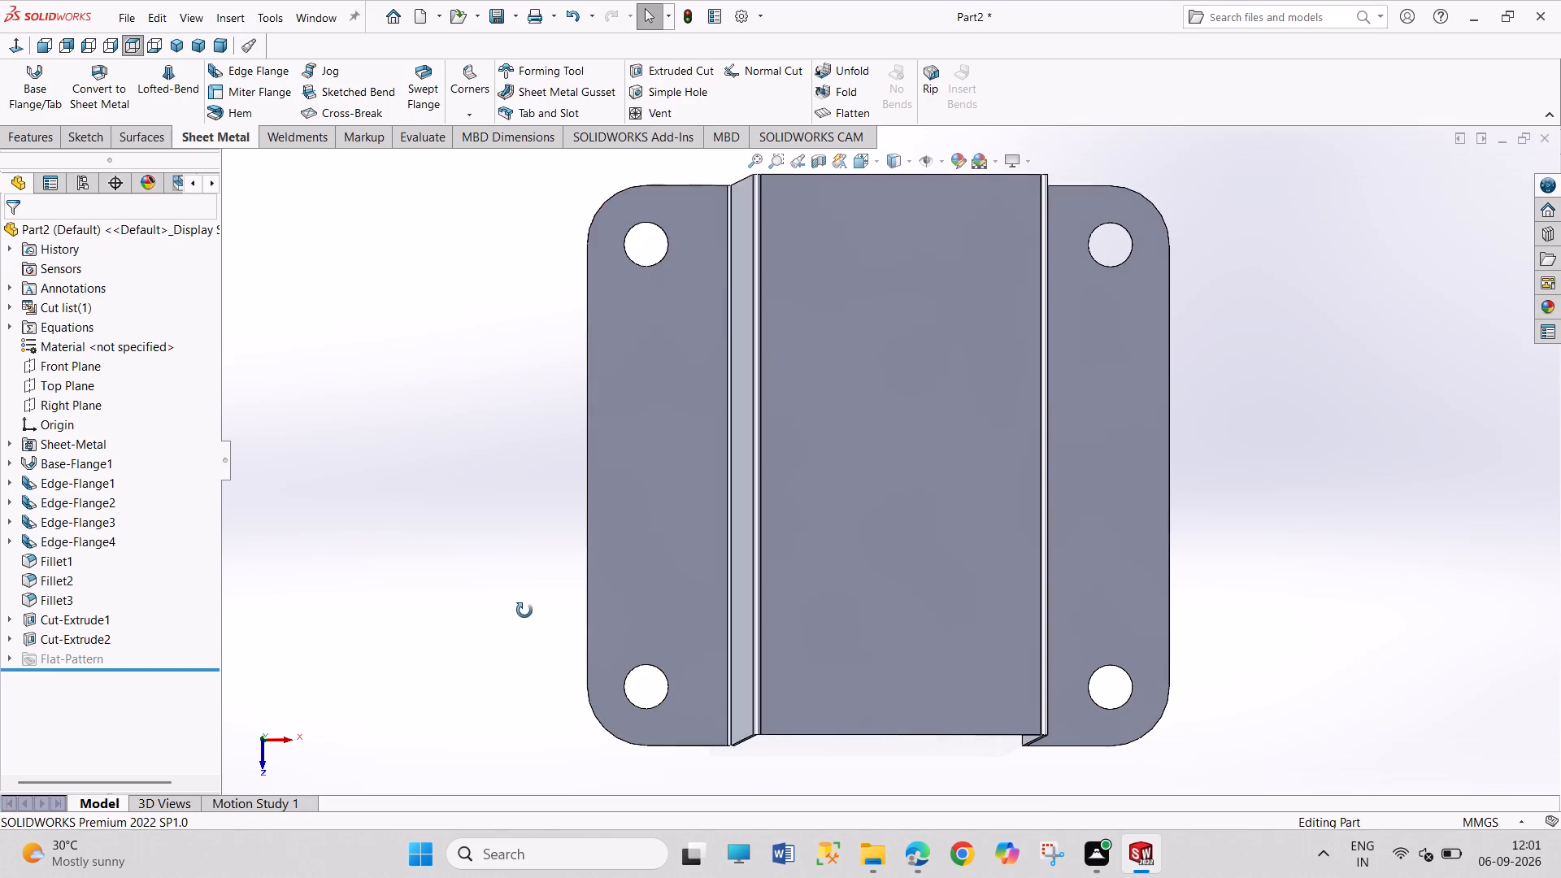
{"action": "middle_click_drag", "start_coordinate": [524, 611], "coordinate": [549, 524]}
{"action": "left_click", "coordinate": [791, 532]}
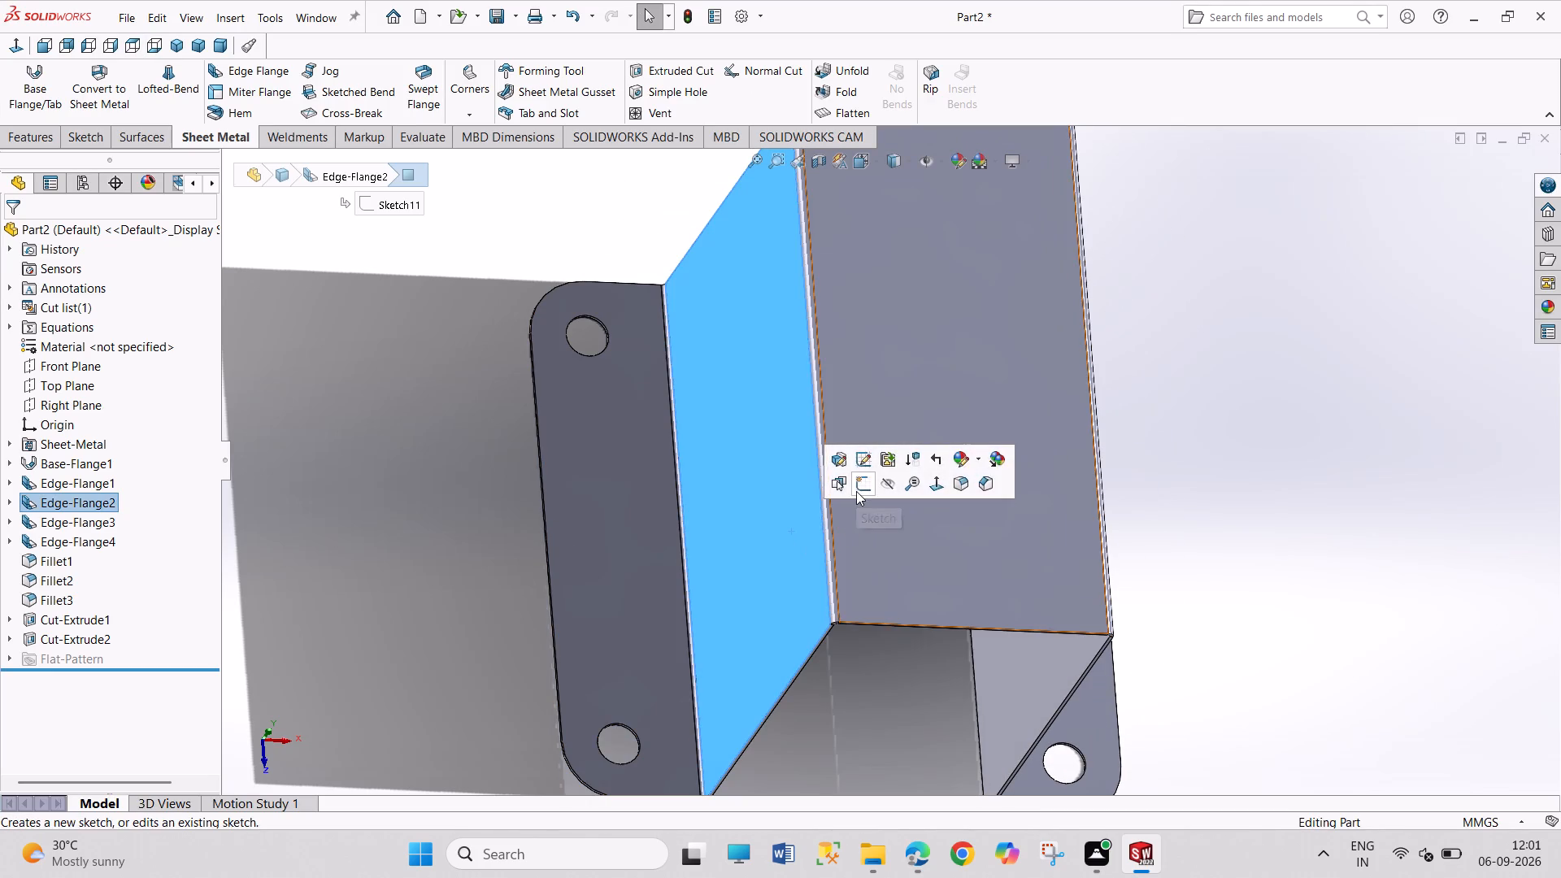
{"action": "left_click", "coordinate": [856, 491]}
{"action": "left_click_drag", "start_coordinate": [439, 451], "coordinate": [486, 544]}
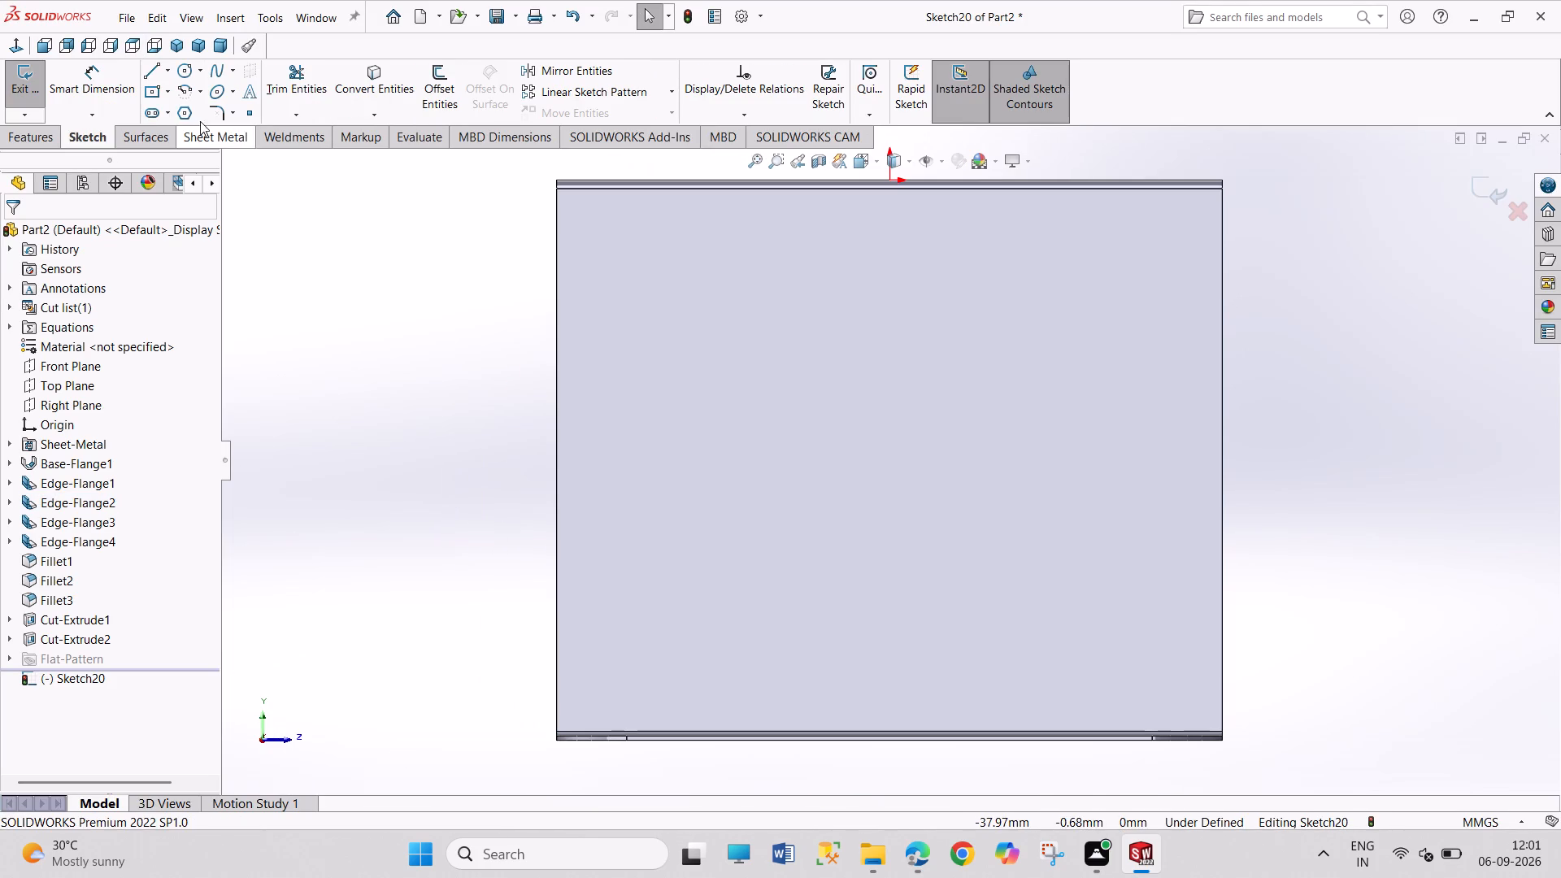
{"action": "left_click", "coordinate": [180, 68]}
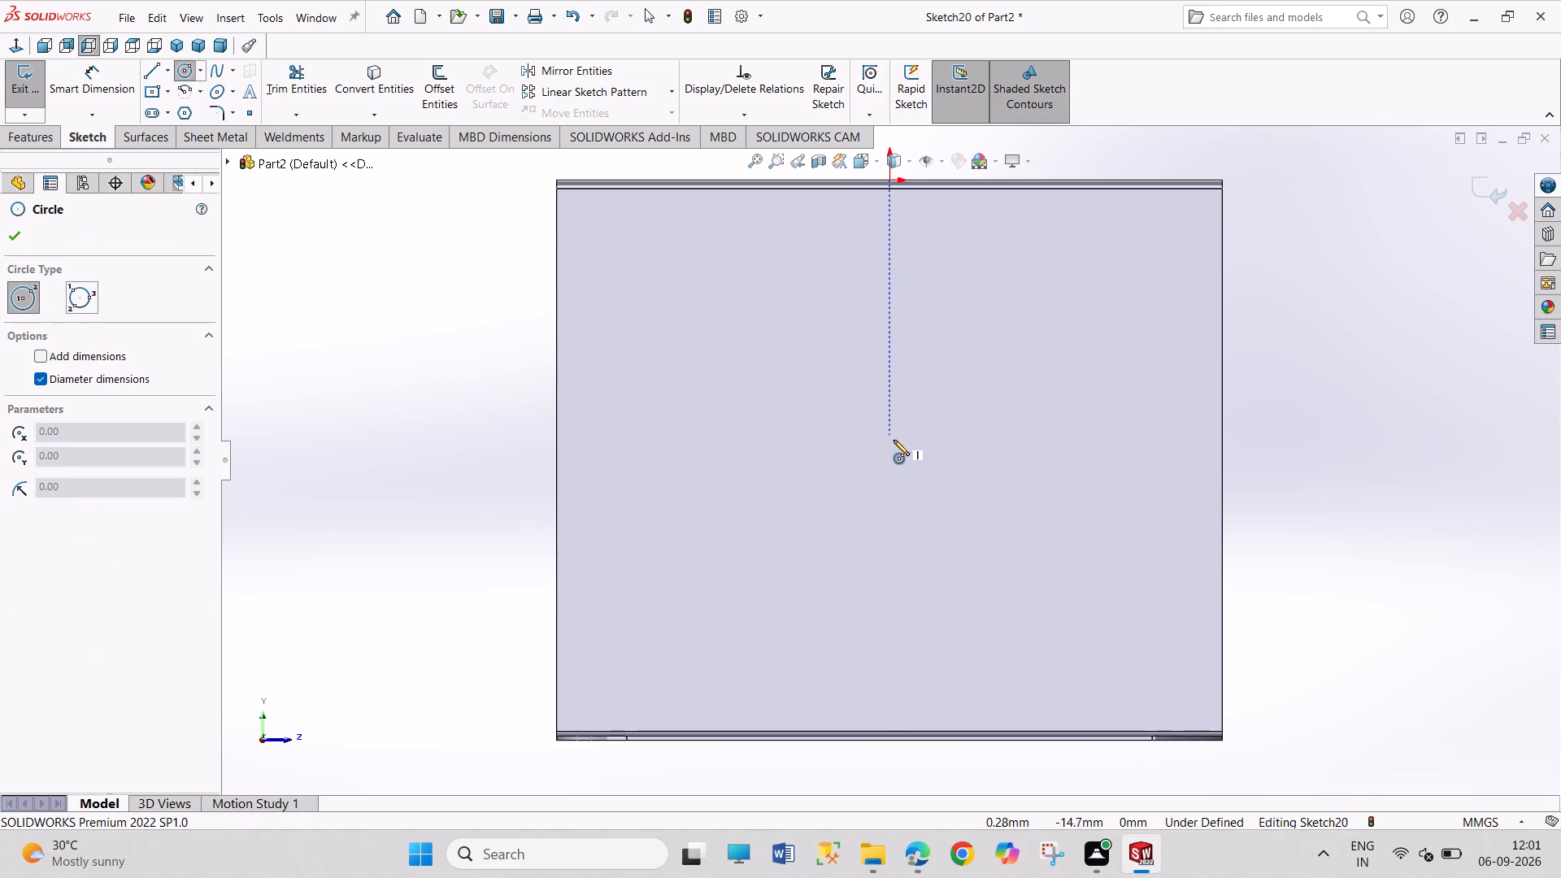
{"action": "left_click", "coordinate": [893, 448]}
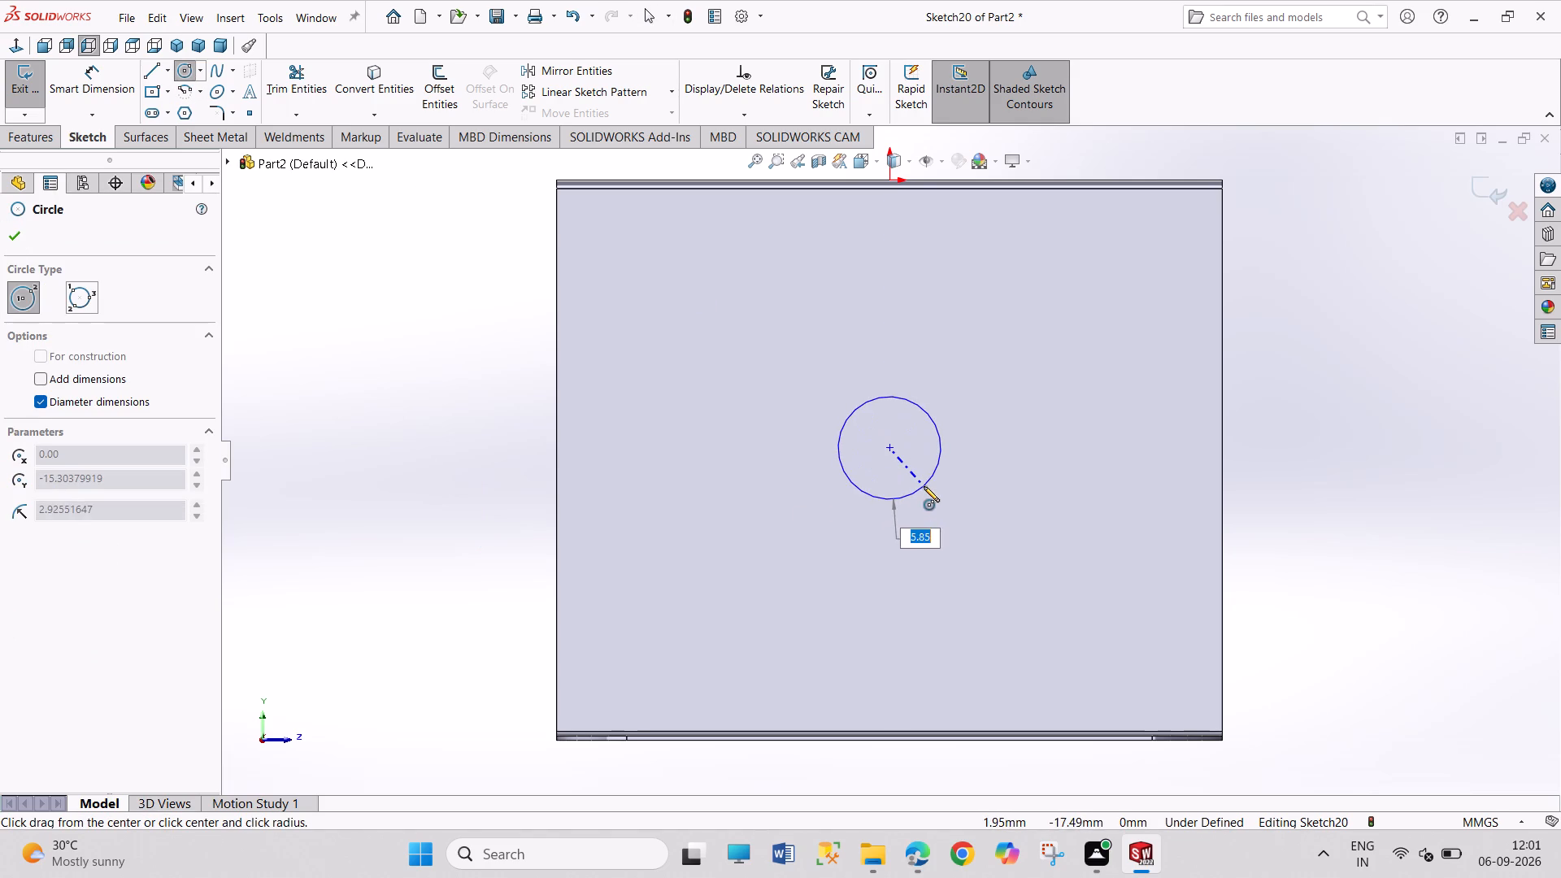
{"action": "left_click", "coordinate": [924, 486]}
Dimension the circle on the -X side wall with a diameter of 4 mm.
{"action": "right_click_drag", "start_coordinate": [395, 523], "coordinate": [343, 297]}
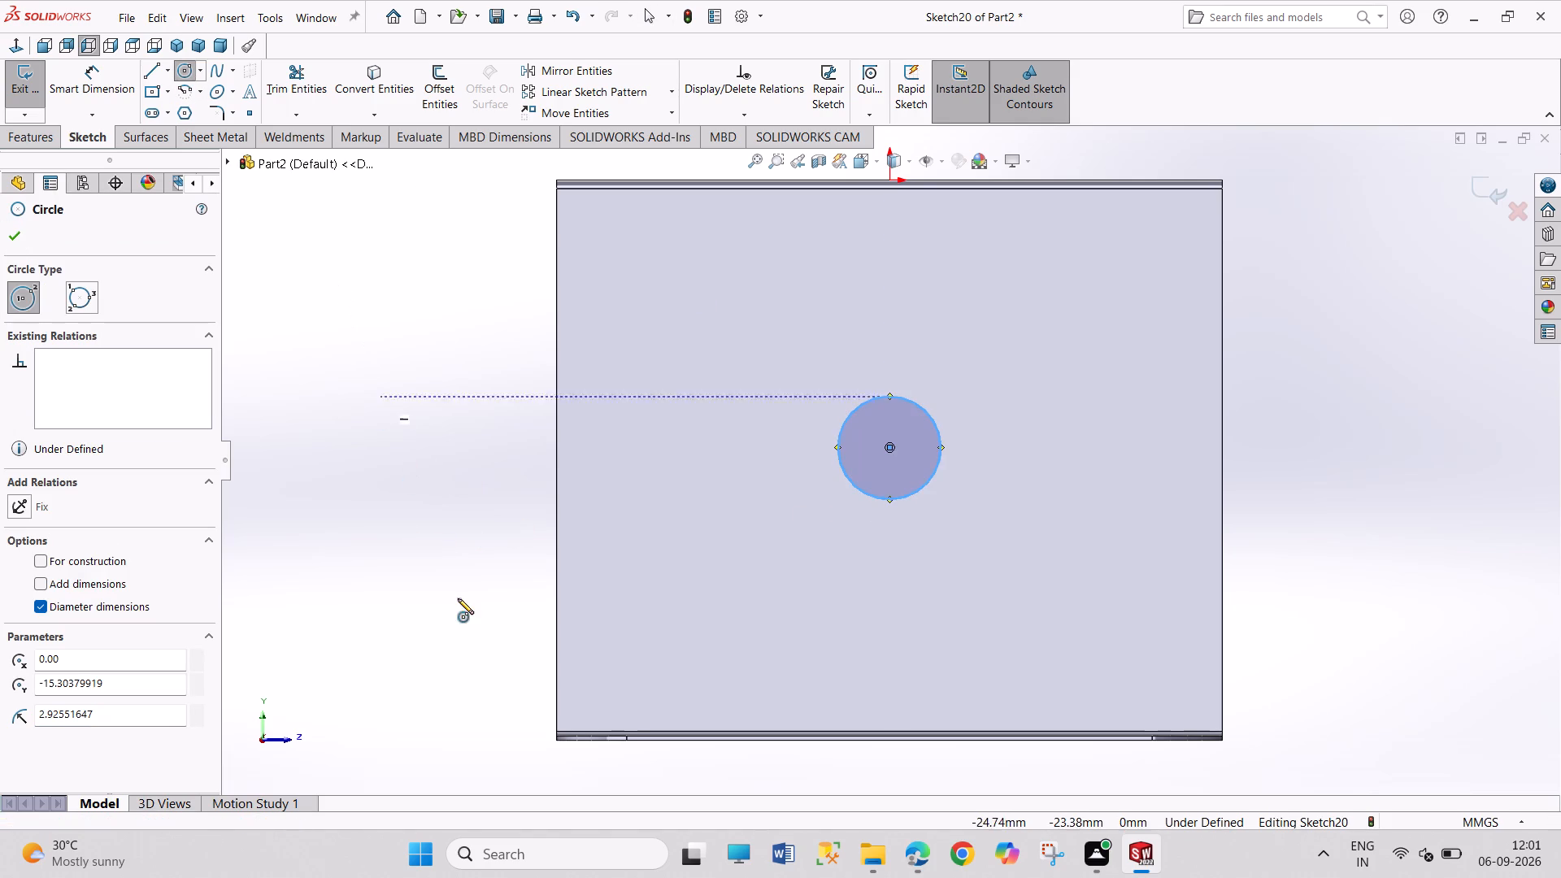
{"action": "right_click_drag", "start_coordinate": [460, 595], "coordinate": [445, 346]}
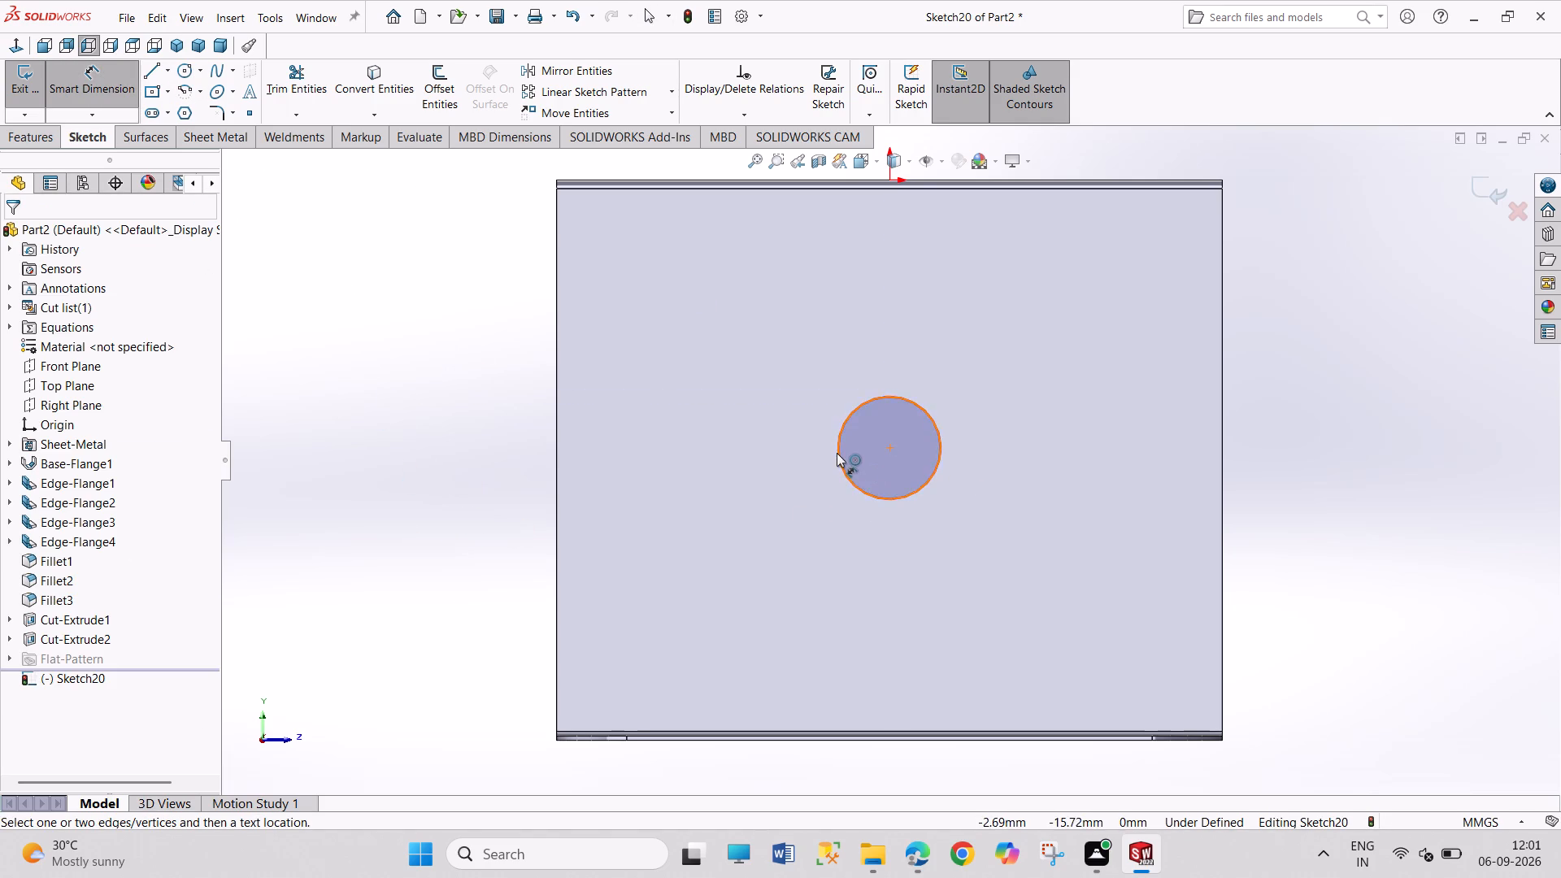
{"action": "left_click", "coordinate": [837, 452]}
{"action": "left_click_drag", "start_coordinate": [730, 341], "coordinate": [733, 350]}
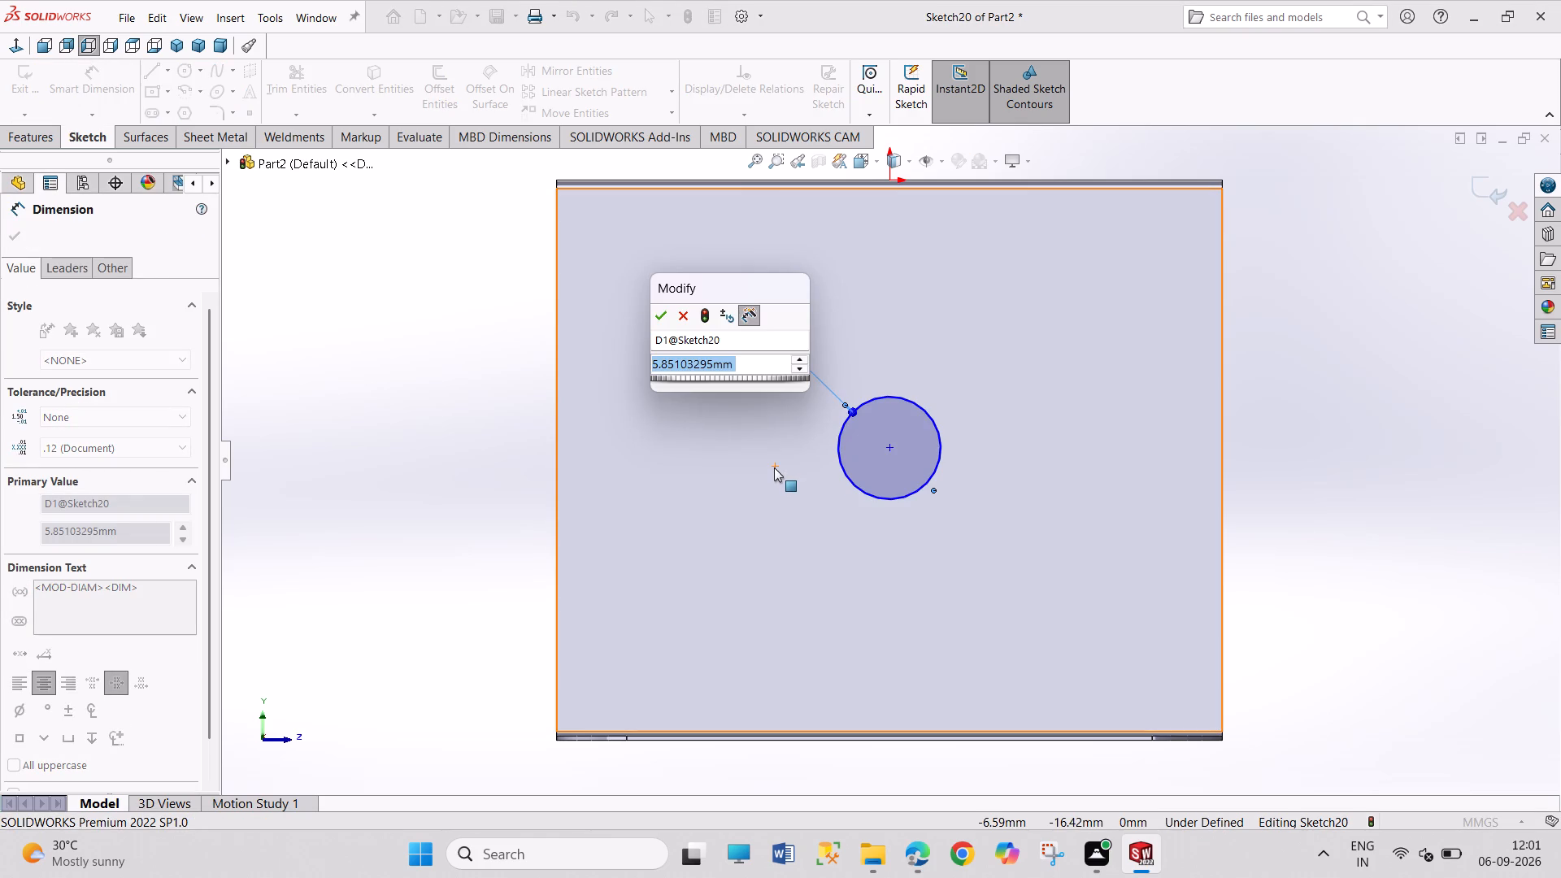
{"action": "key", "text": "4"}
{"action": "key", "text": "Return"}
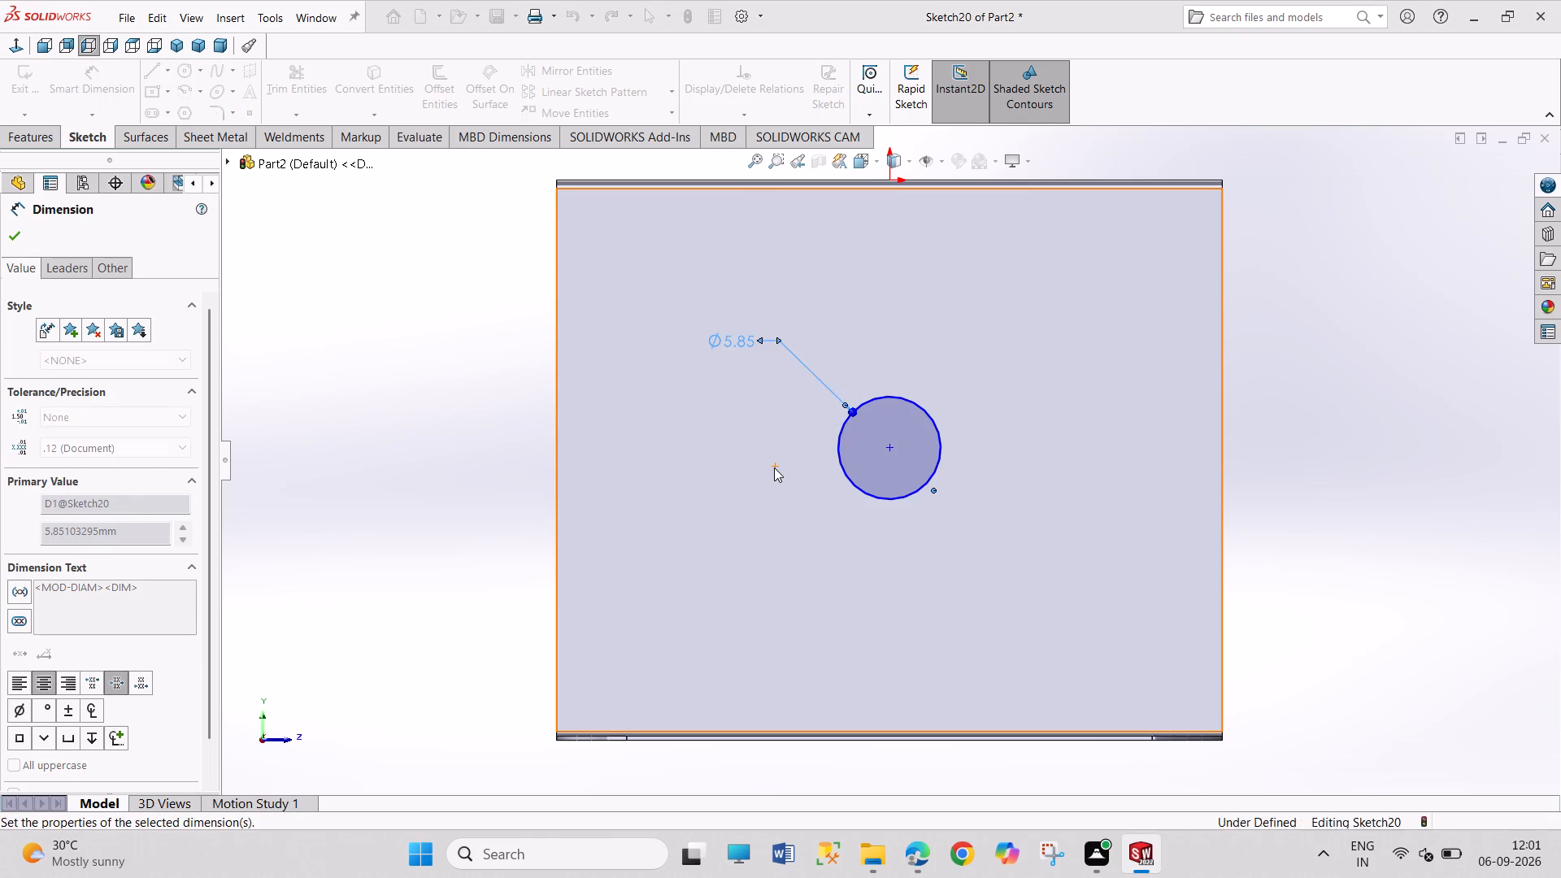
{"action": "right_click", "coordinate": [1254, 454]}
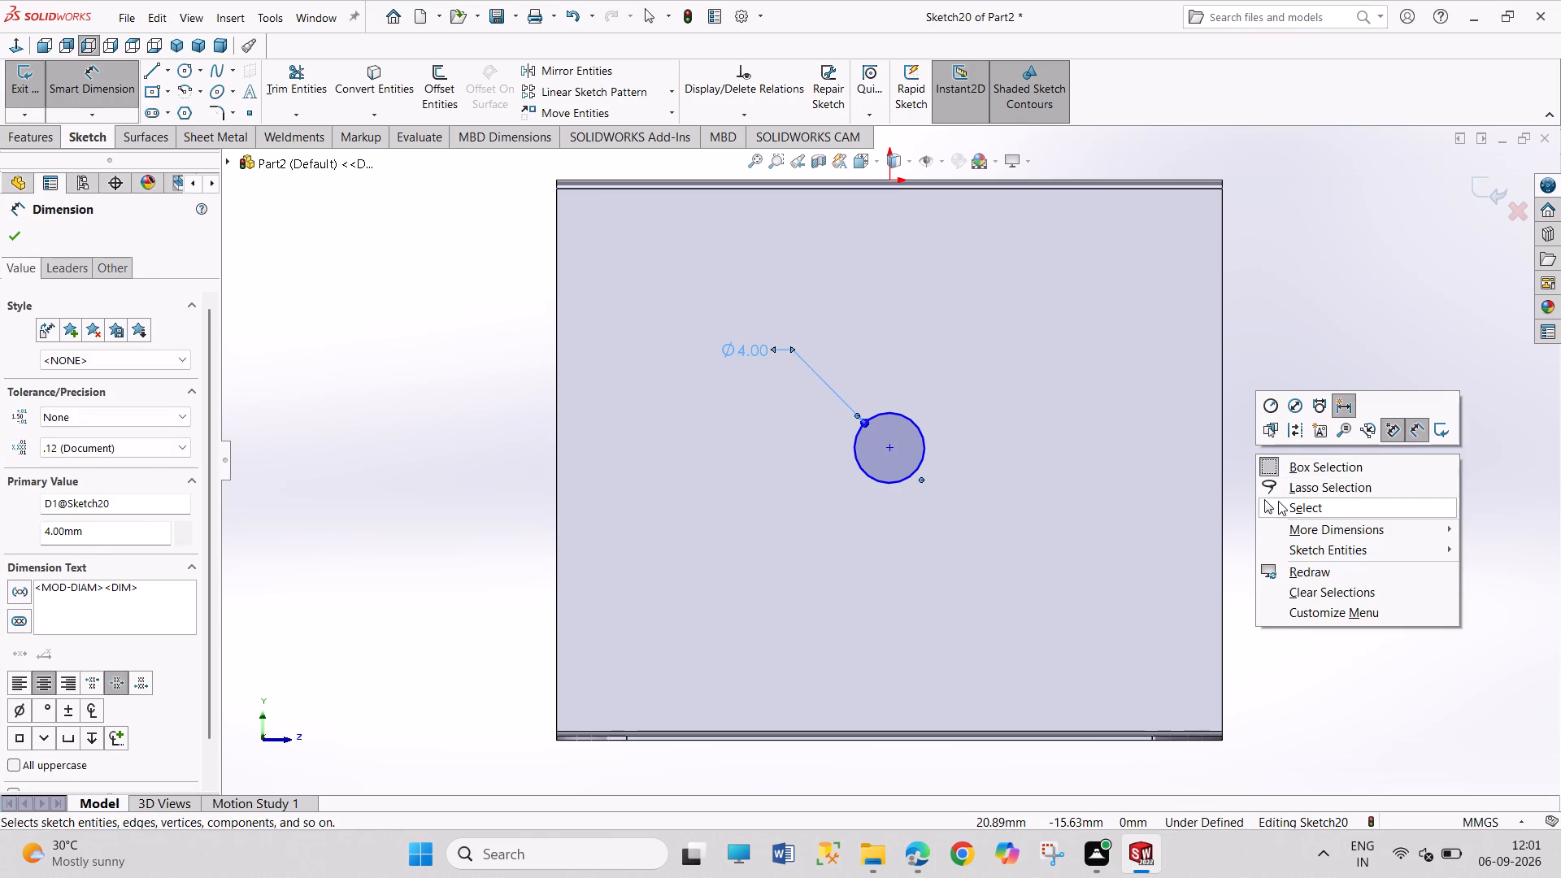
{"action": "left_click", "coordinate": [1278, 502]}
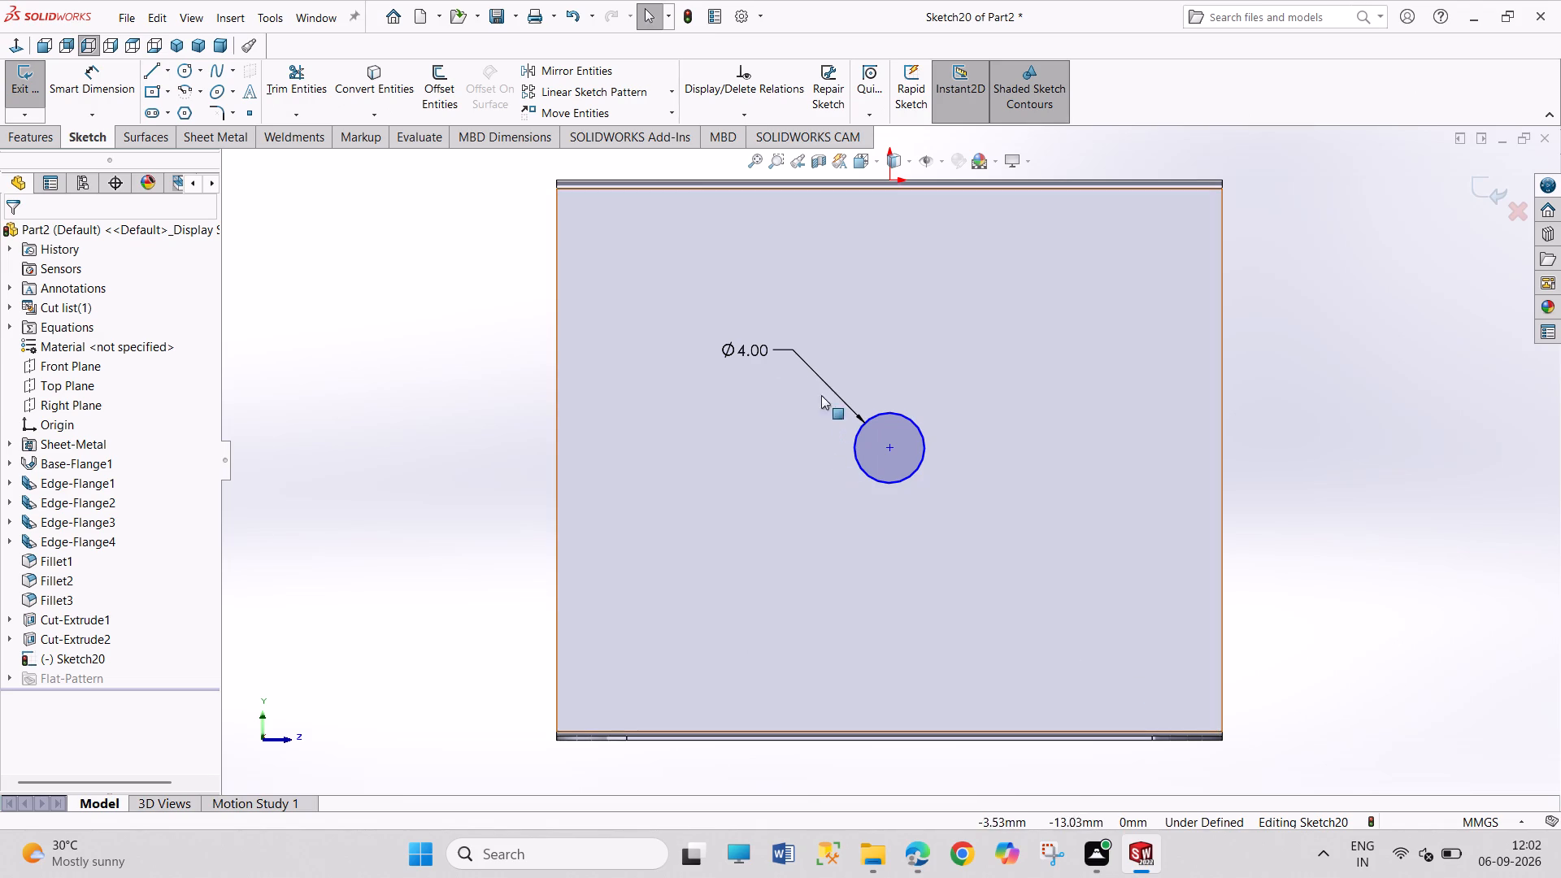
Set the side wall circle's diameter to 8 mm.
{"action": "double_click", "coordinate": [751, 343]}
{"action": "key", "text": "8"}
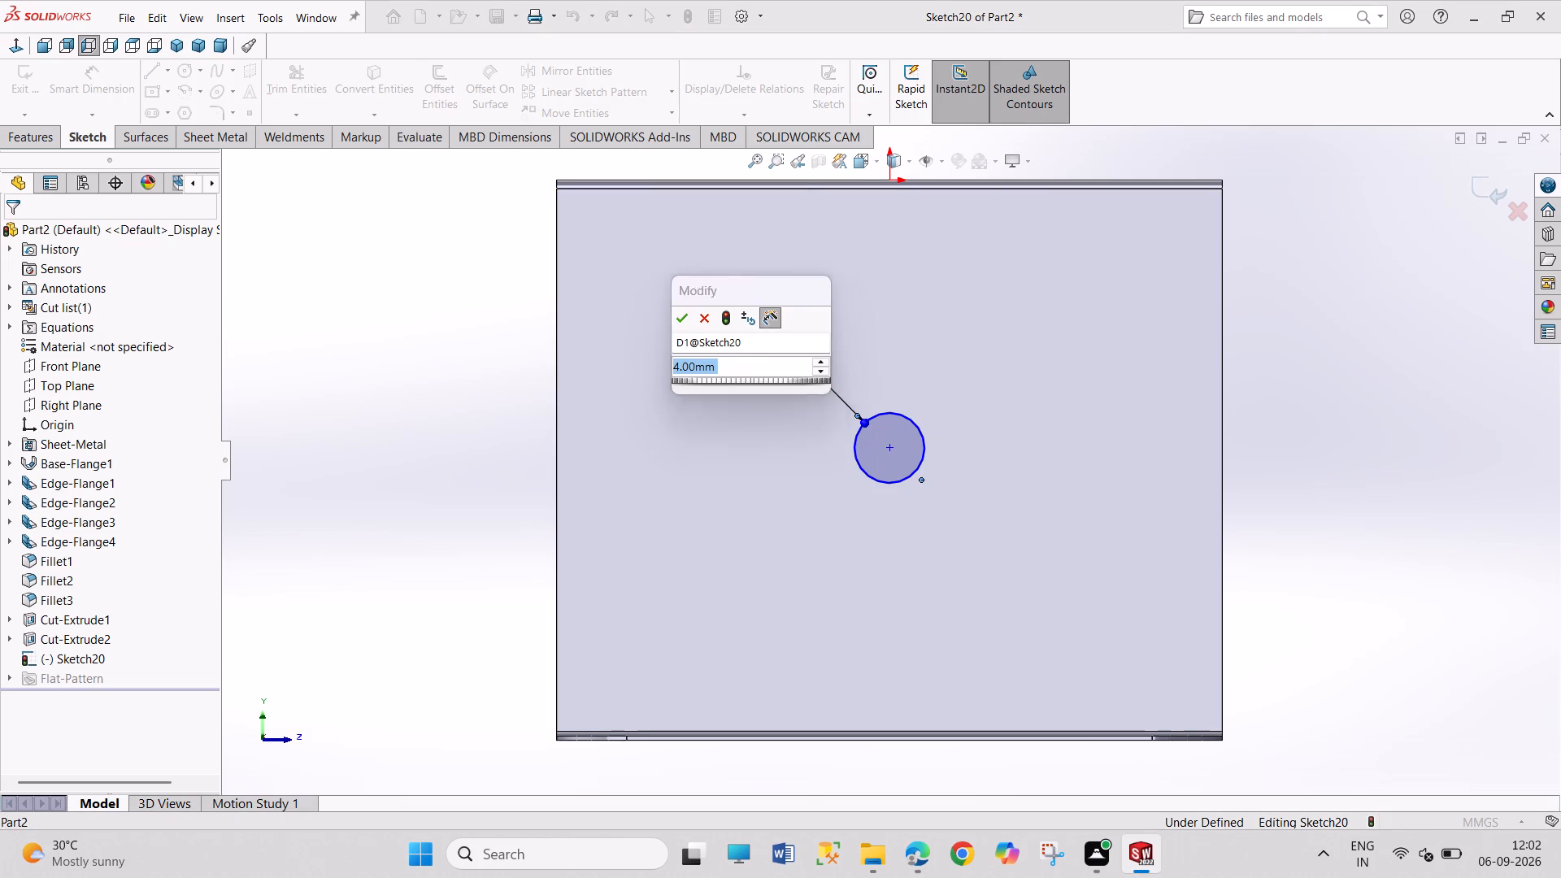
{"action": "key", "text": "Return"}
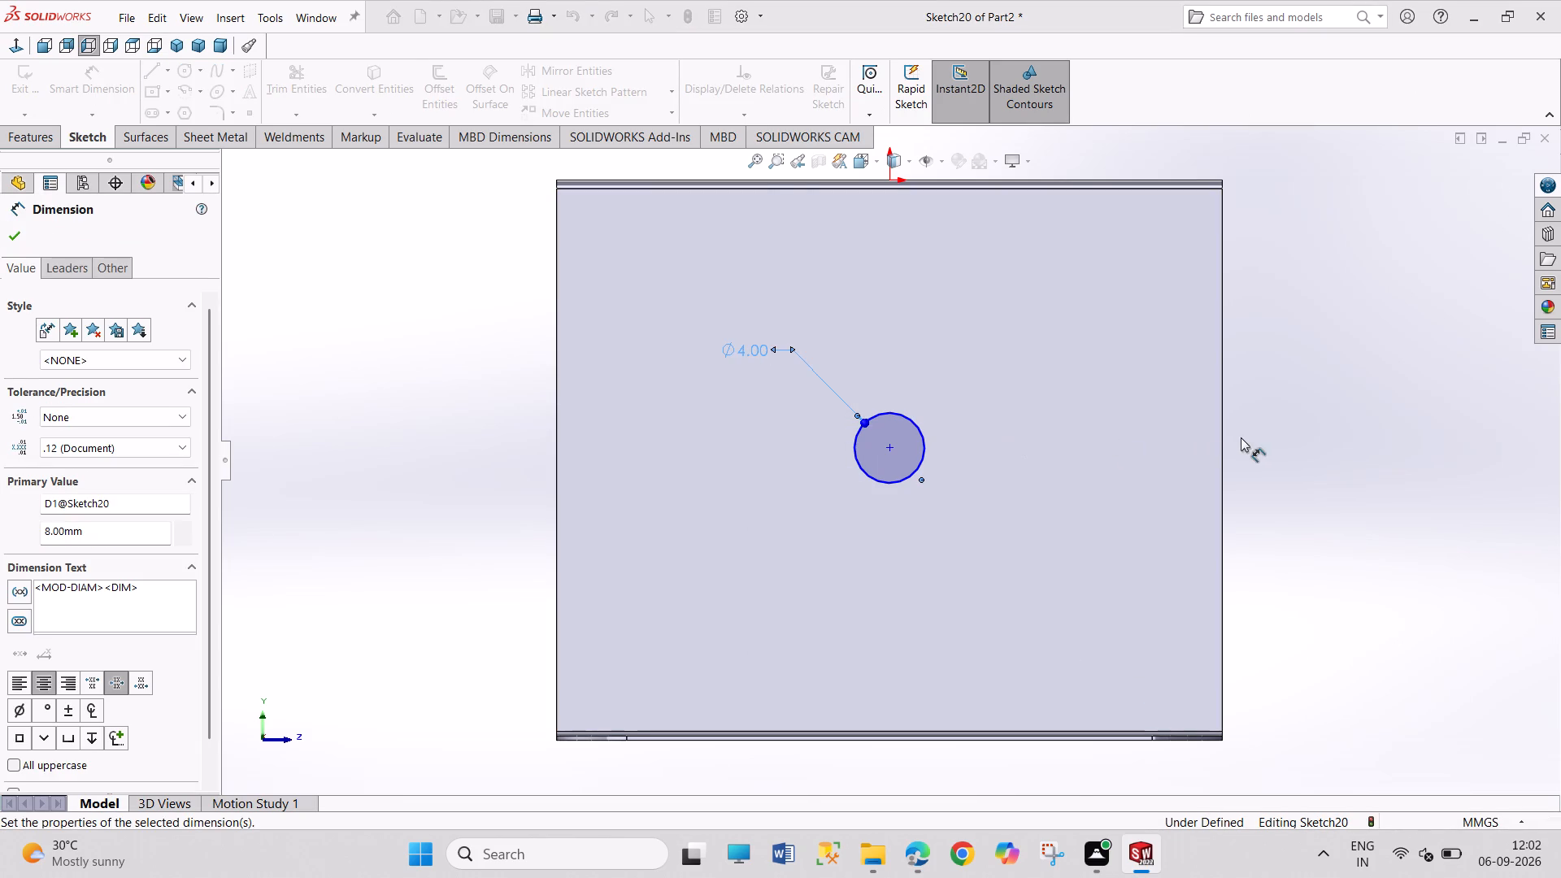
{"action": "left_click_drag", "start_coordinate": [1298, 386], "coordinate": [1327, 528]}
{"action": "left_click_drag", "start_coordinate": [1254, 350], "coordinate": [1345, 585]}
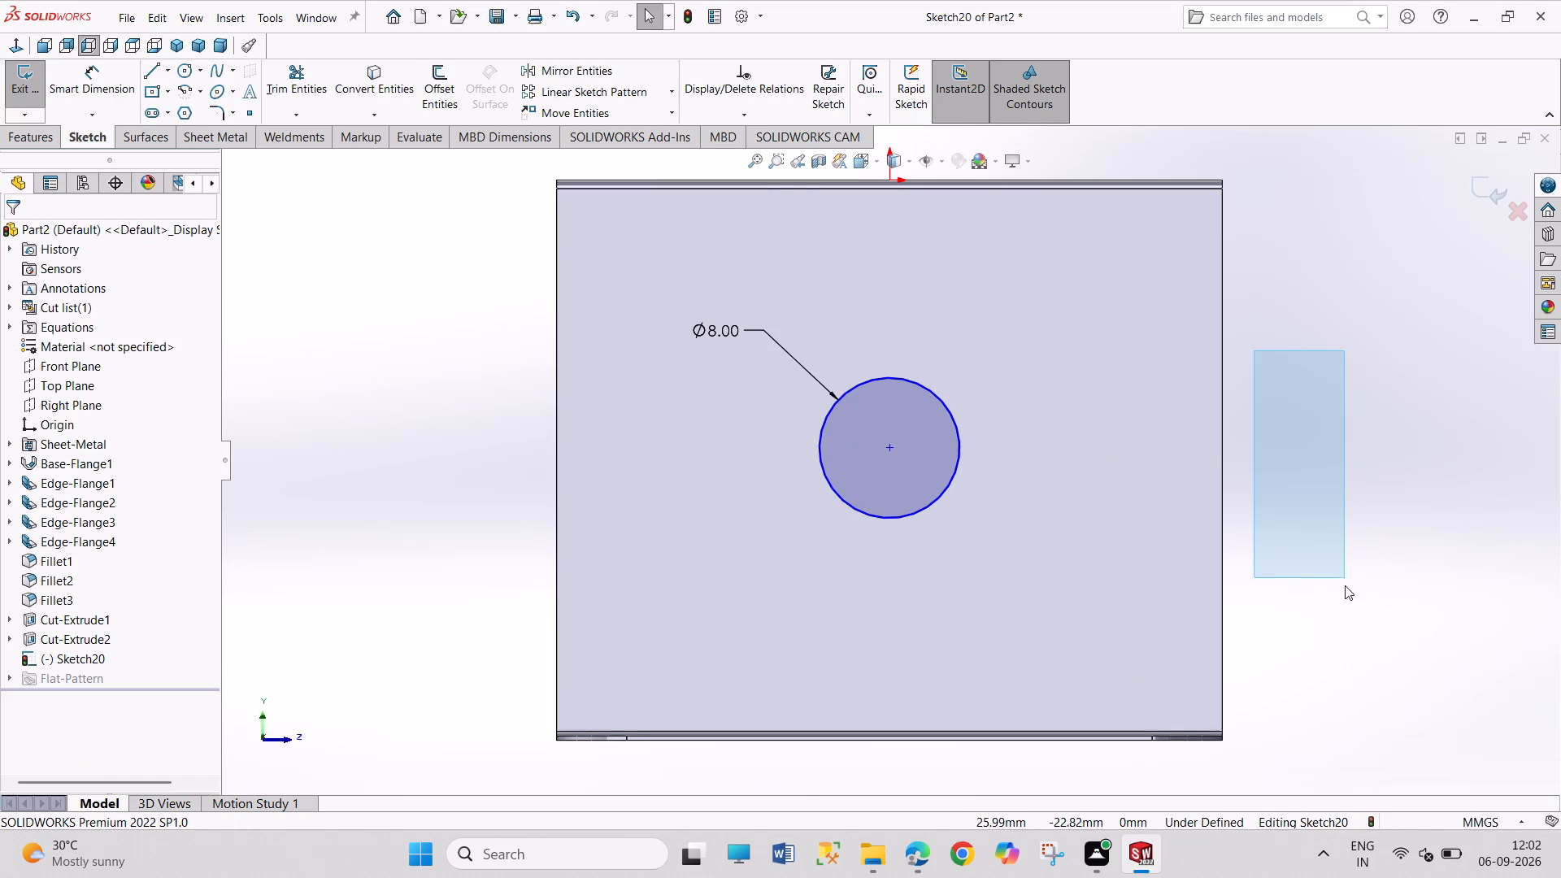
{"action": "left_click_drag", "start_coordinate": [1345, 585], "coordinate": [1344, 590]}
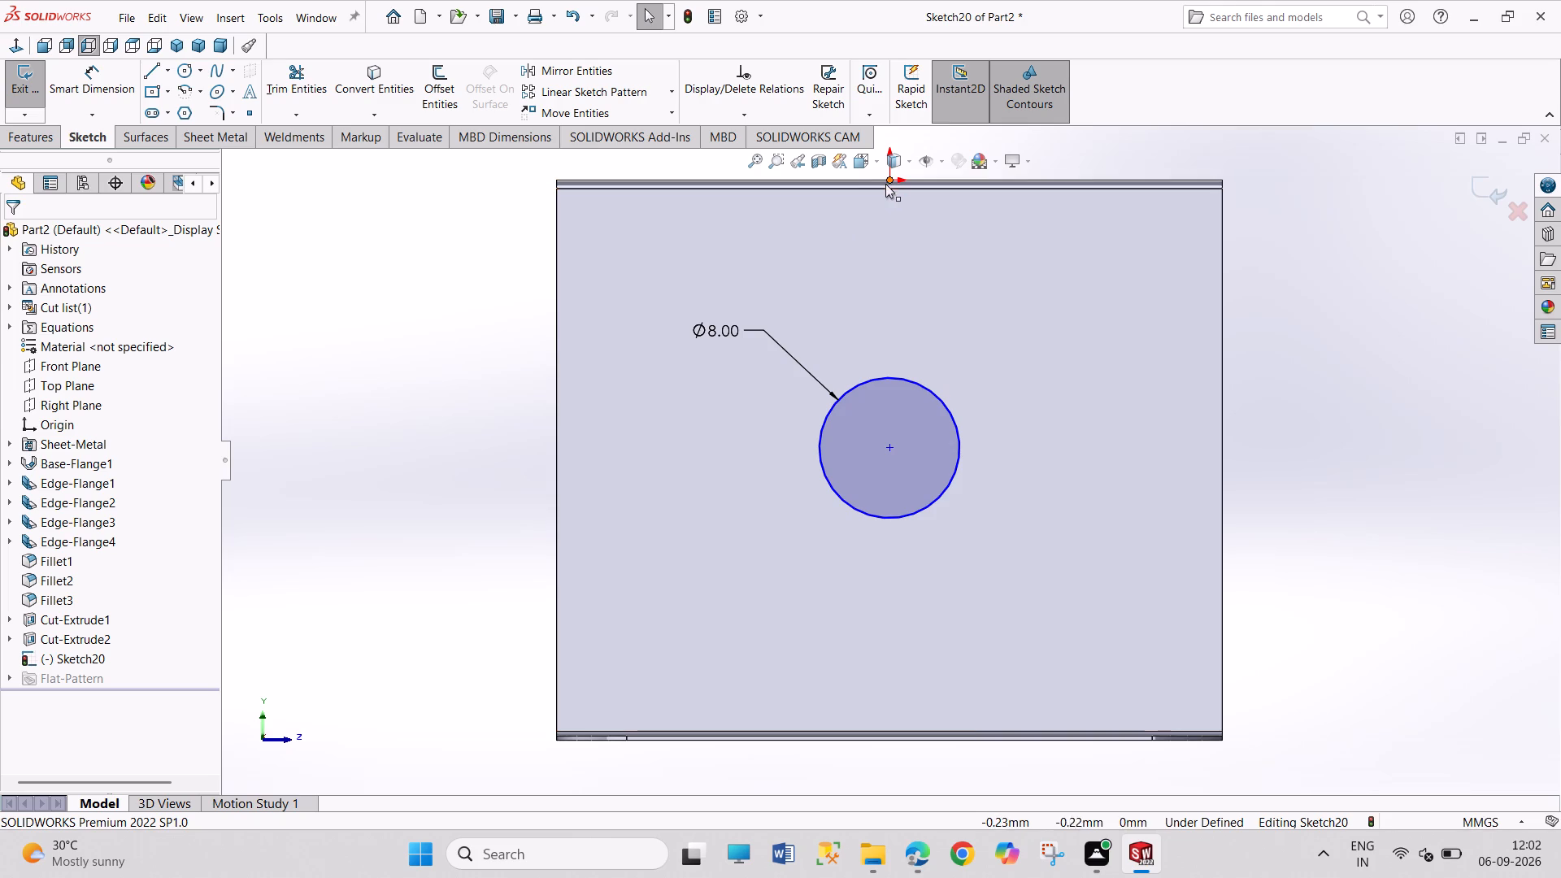
Add a vertical relation between the origin and the circle's centre, and test how the centre can still move.
{"action": "left_click", "coordinate": [886, 180]}
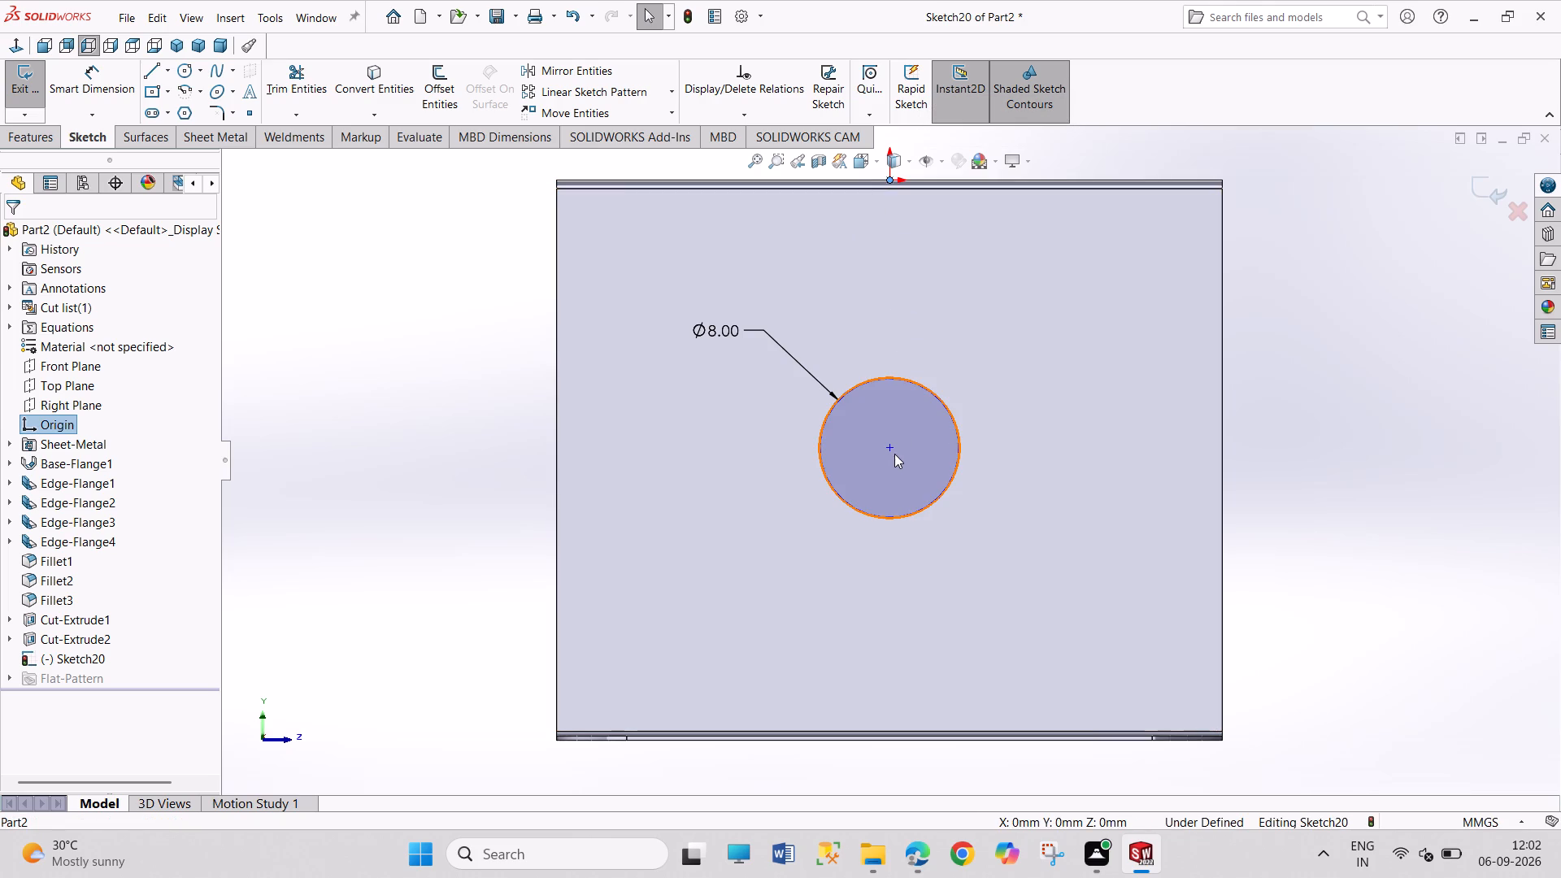
{"action": "left_click", "coordinate": [893, 450], "text": "ctrl"}
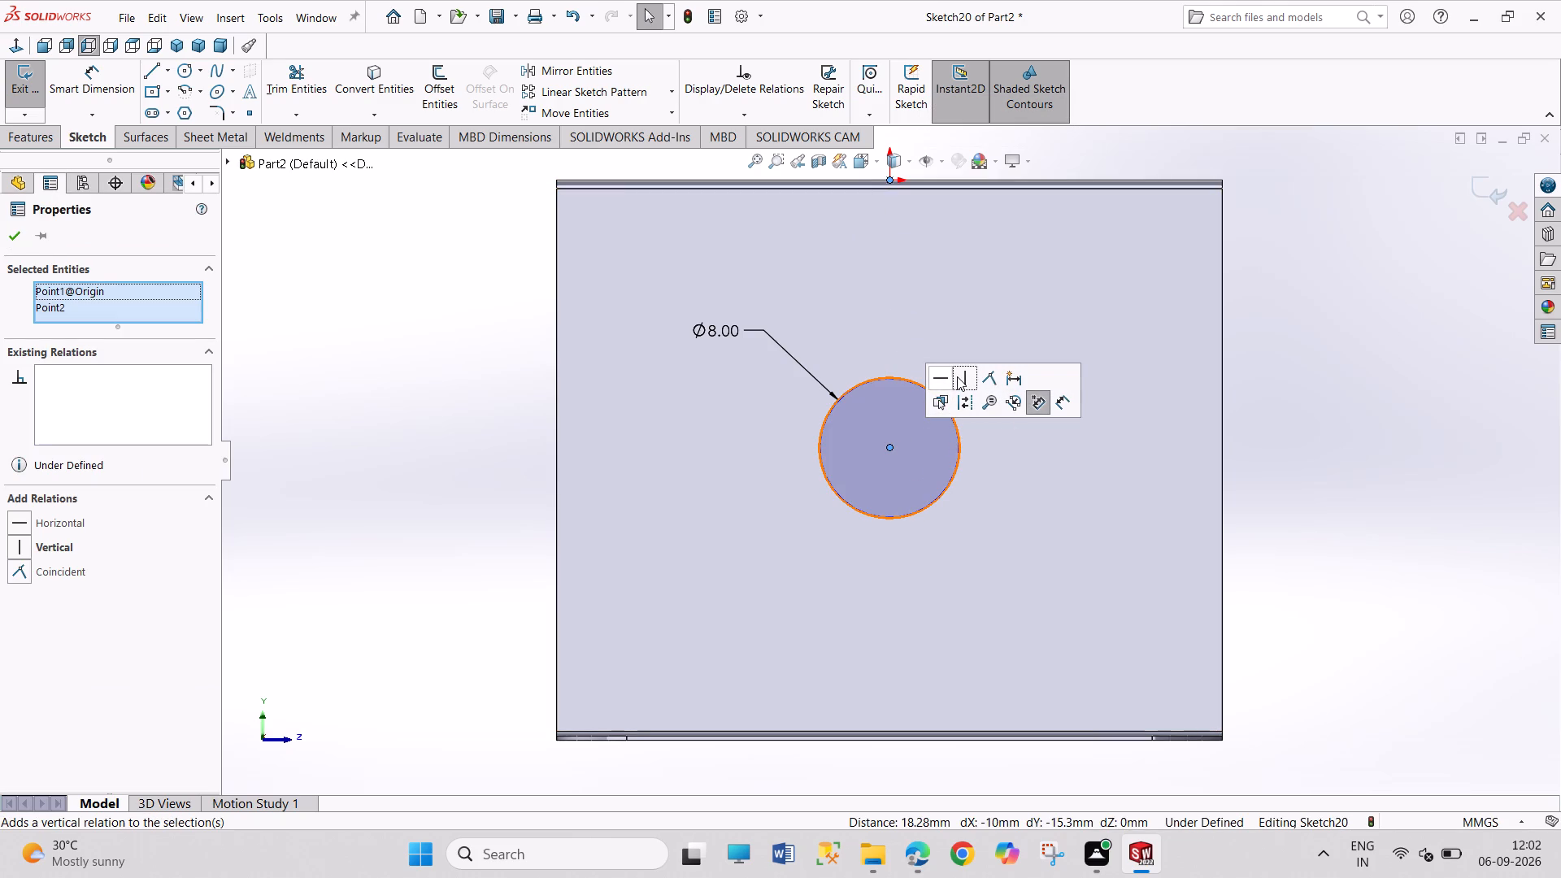
{"action": "left_click", "coordinate": [957, 376]}
{"action": "left_click", "coordinate": [967, 381]}
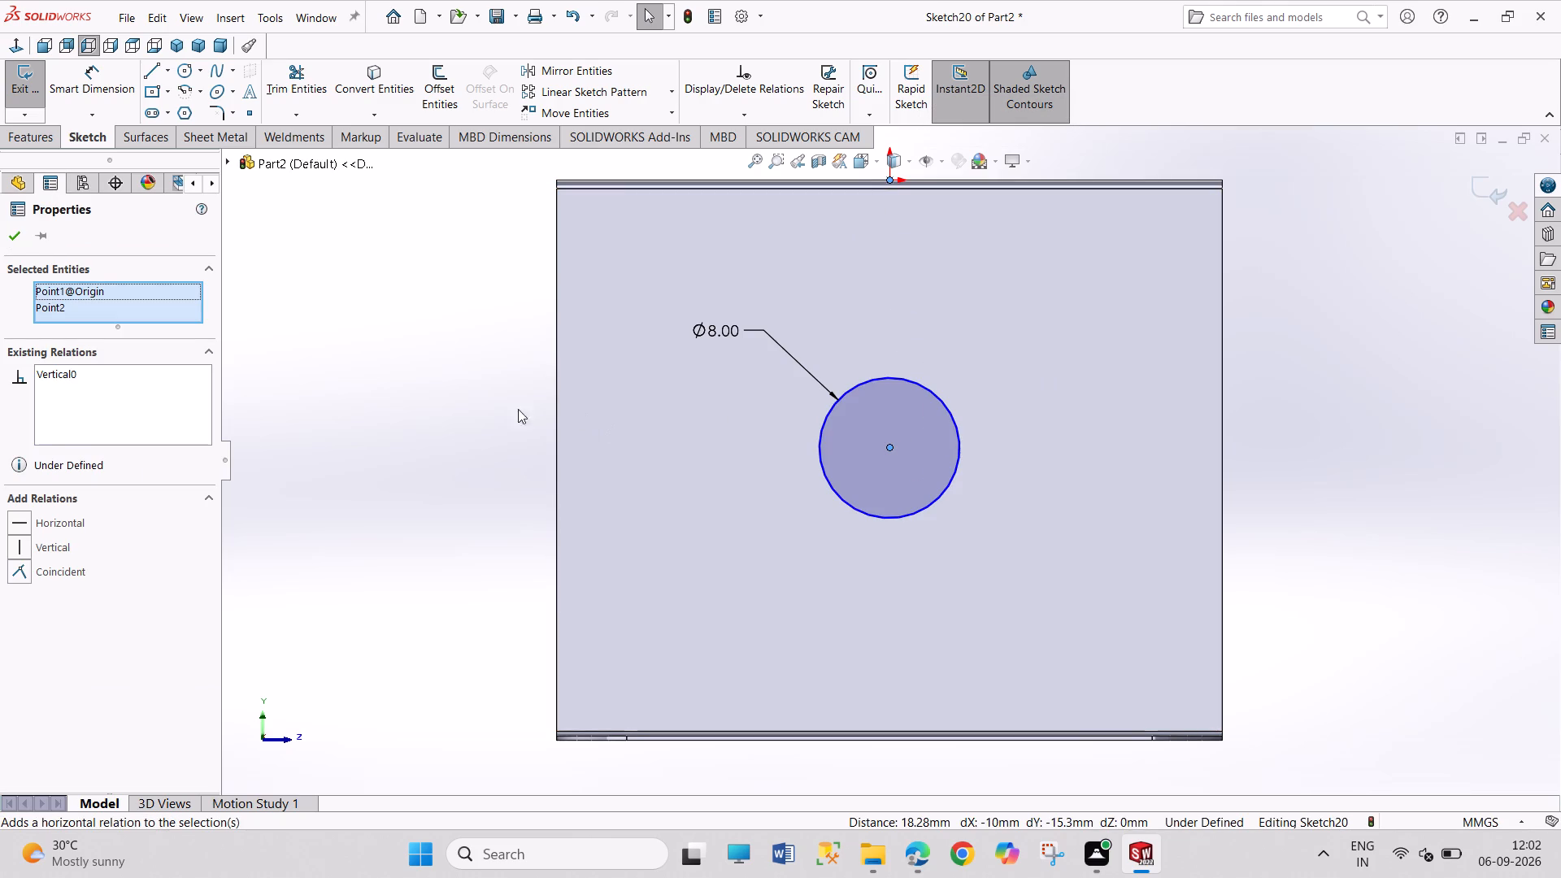
{"action": "left_click_drag", "start_coordinate": [399, 360], "coordinate": [468, 472]}
{"action": "left_click_drag", "start_coordinate": [421, 368], "coordinate": [494, 508]}
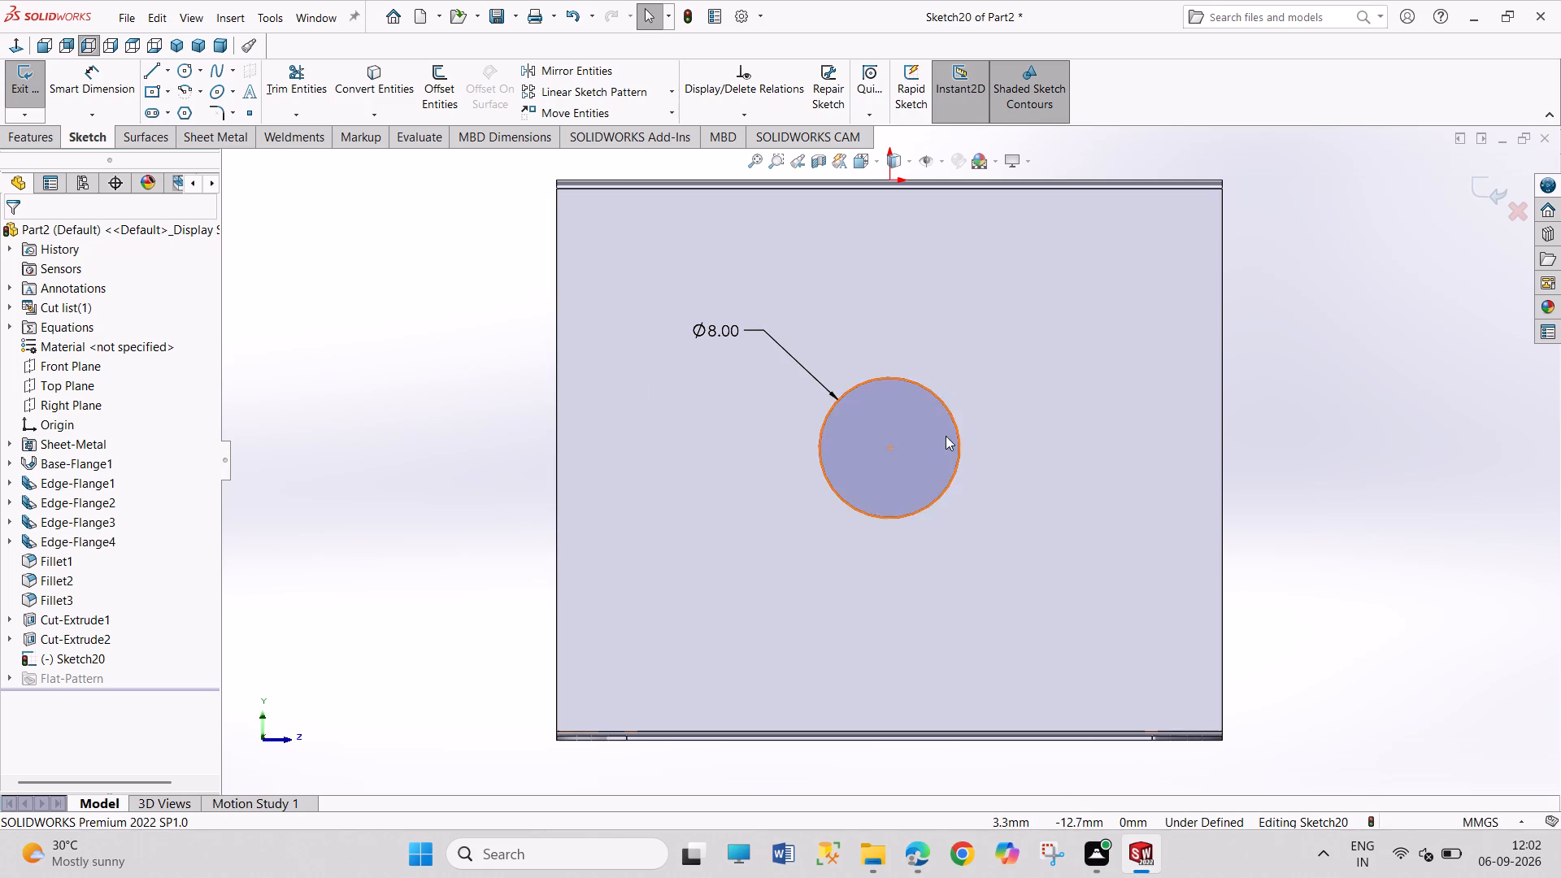
{"action": "left_click_drag", "start_coordinate": [887, 444], "coordinate": [807, 444]}
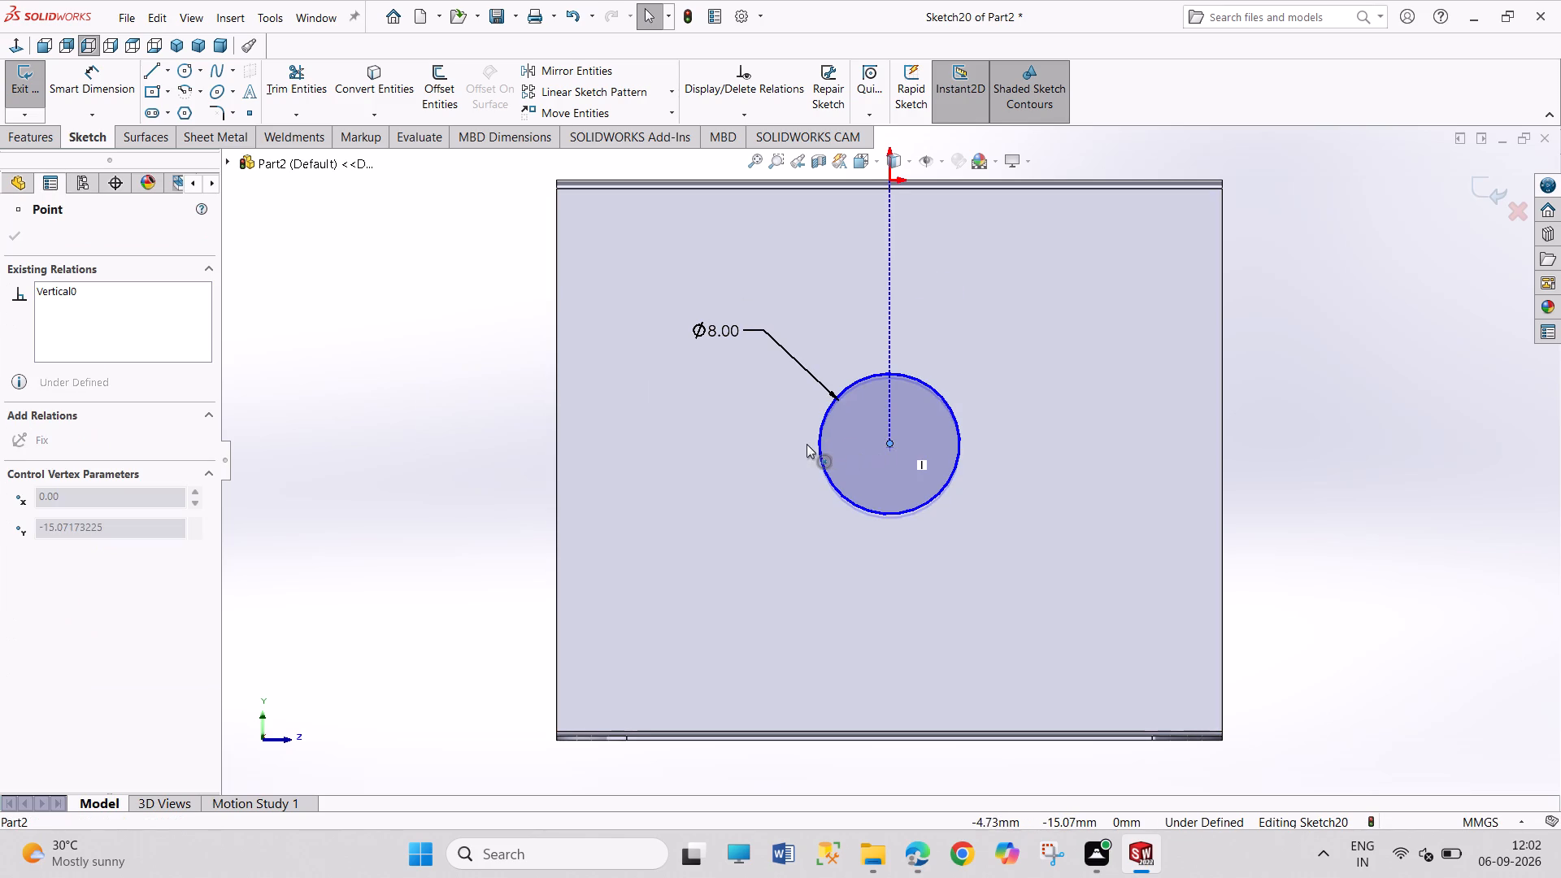
{"action": "left_click_drag", "start_coordinate": [807, 444], "coordinate": [815, 447]}
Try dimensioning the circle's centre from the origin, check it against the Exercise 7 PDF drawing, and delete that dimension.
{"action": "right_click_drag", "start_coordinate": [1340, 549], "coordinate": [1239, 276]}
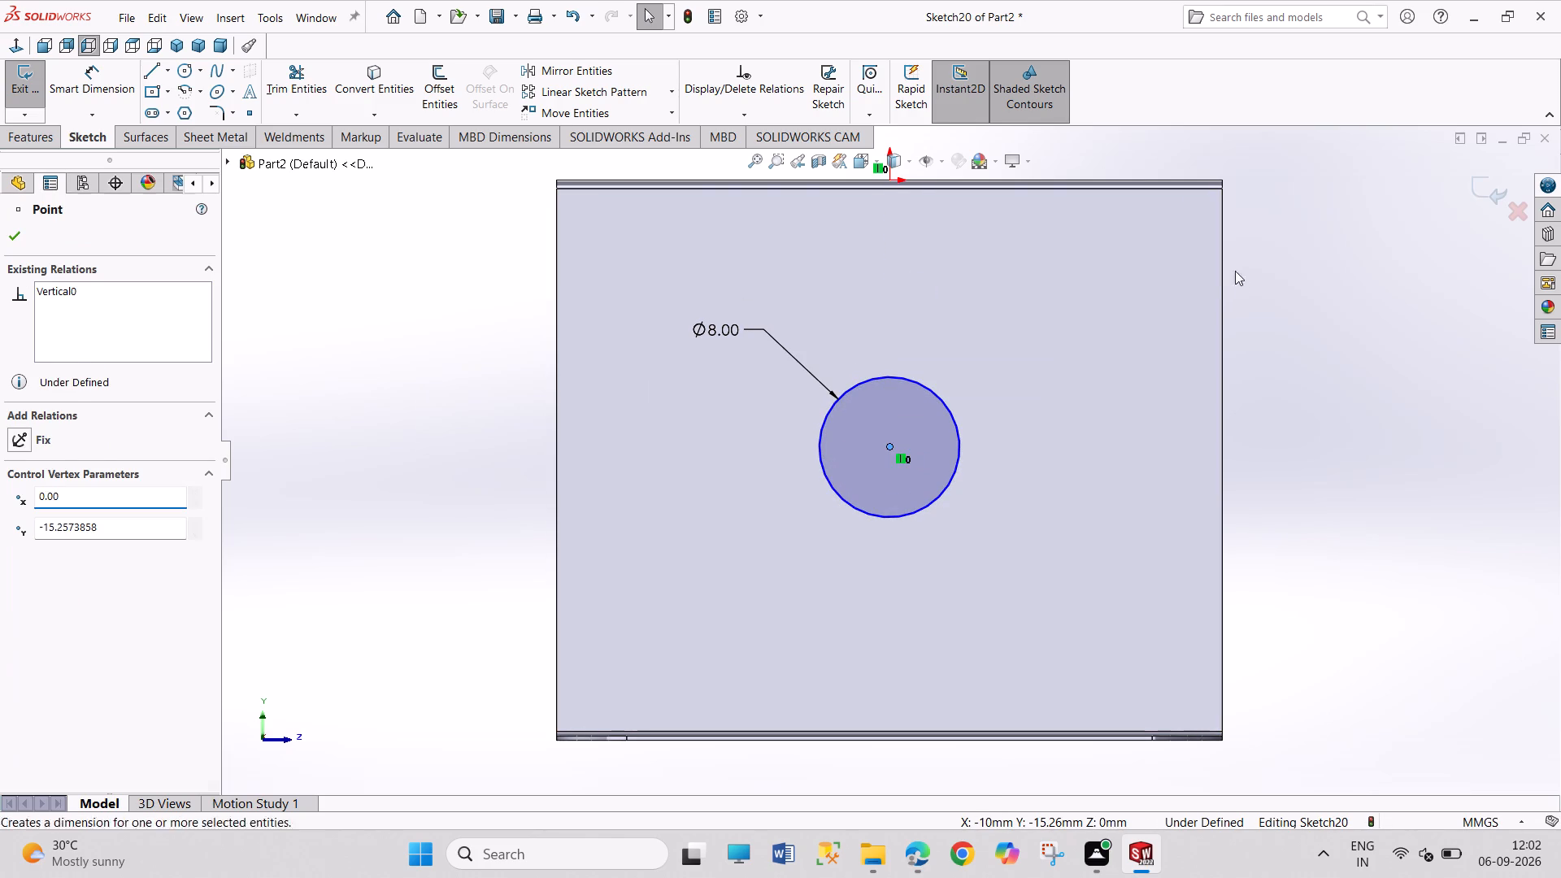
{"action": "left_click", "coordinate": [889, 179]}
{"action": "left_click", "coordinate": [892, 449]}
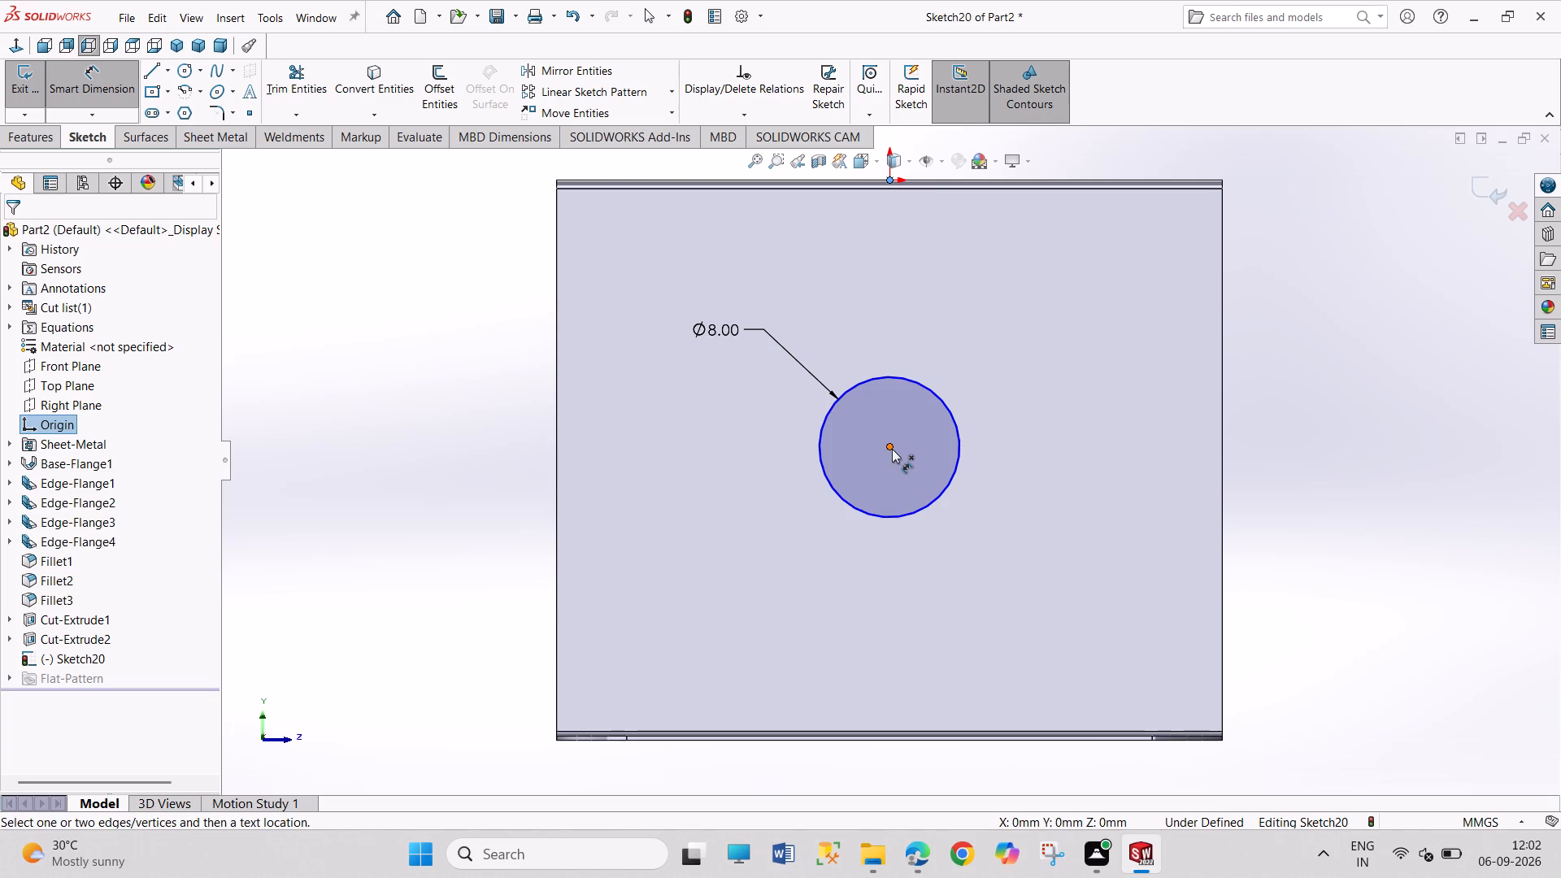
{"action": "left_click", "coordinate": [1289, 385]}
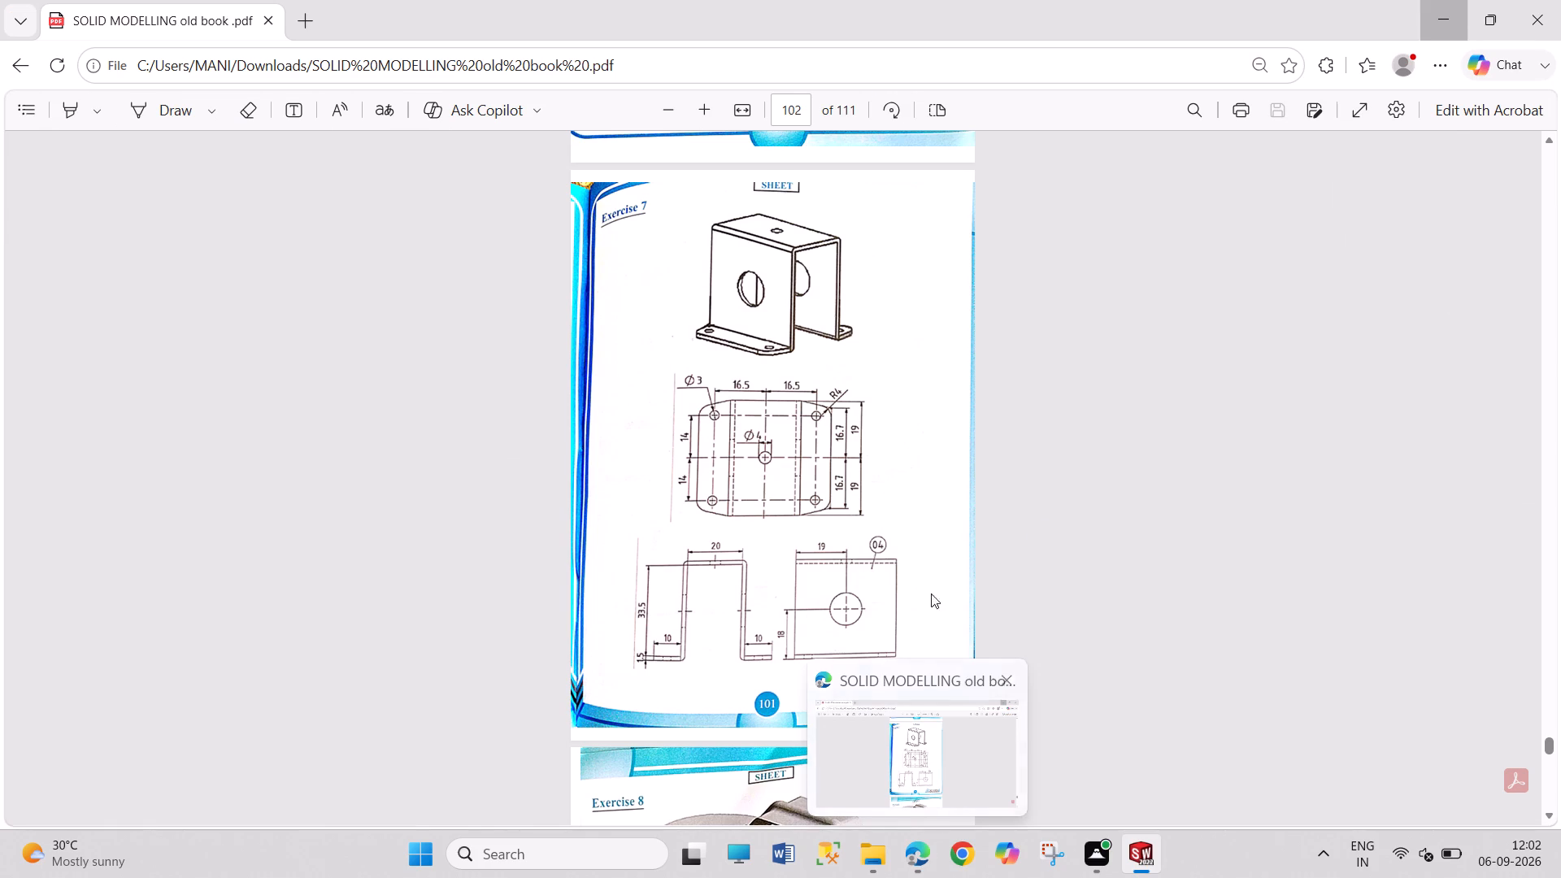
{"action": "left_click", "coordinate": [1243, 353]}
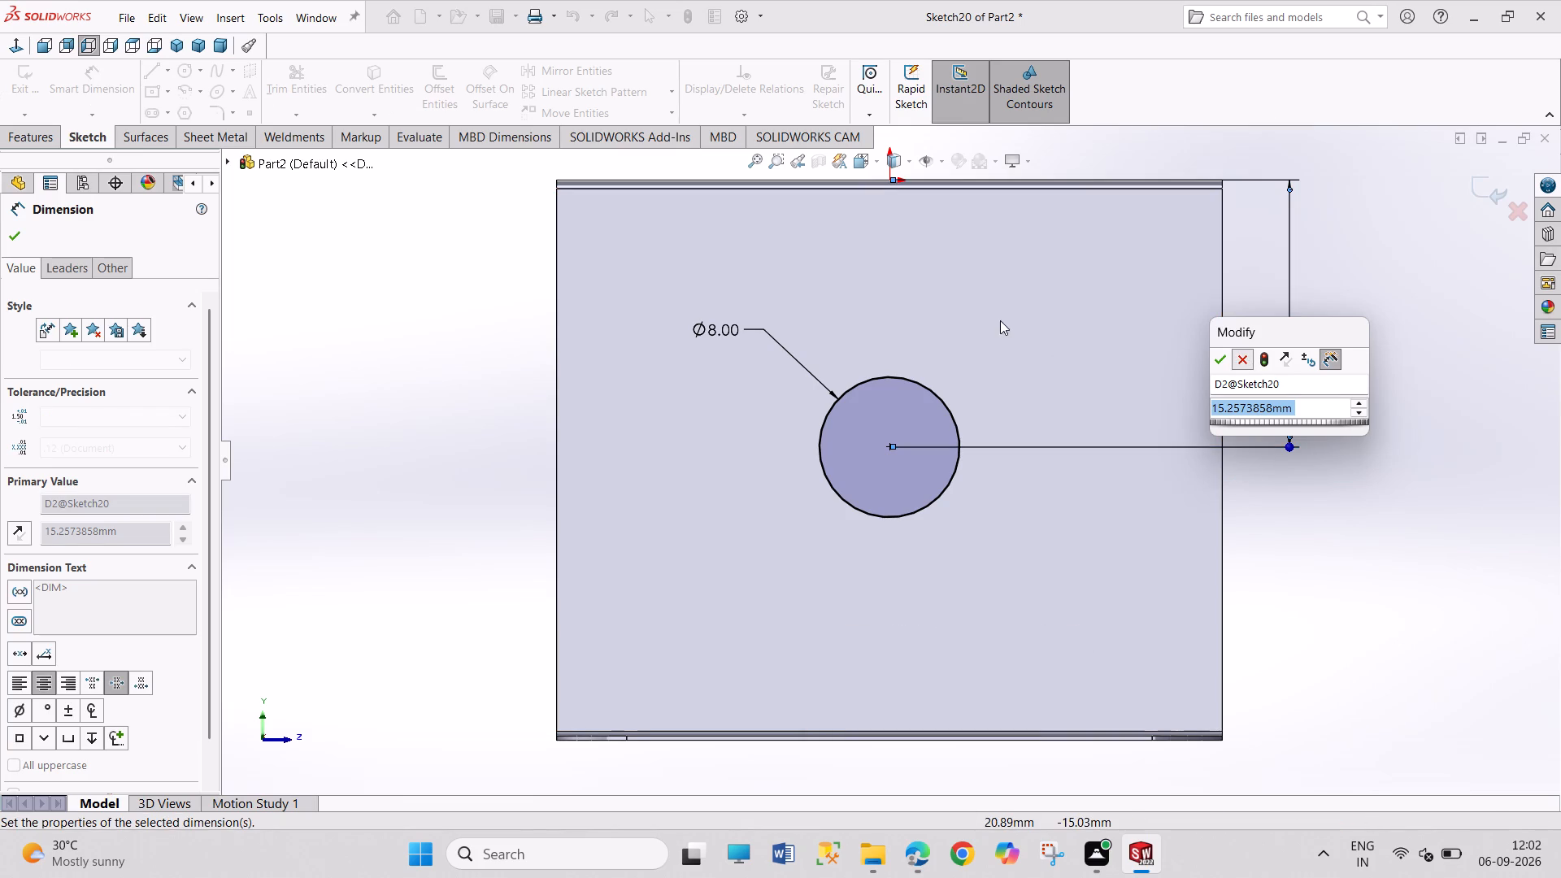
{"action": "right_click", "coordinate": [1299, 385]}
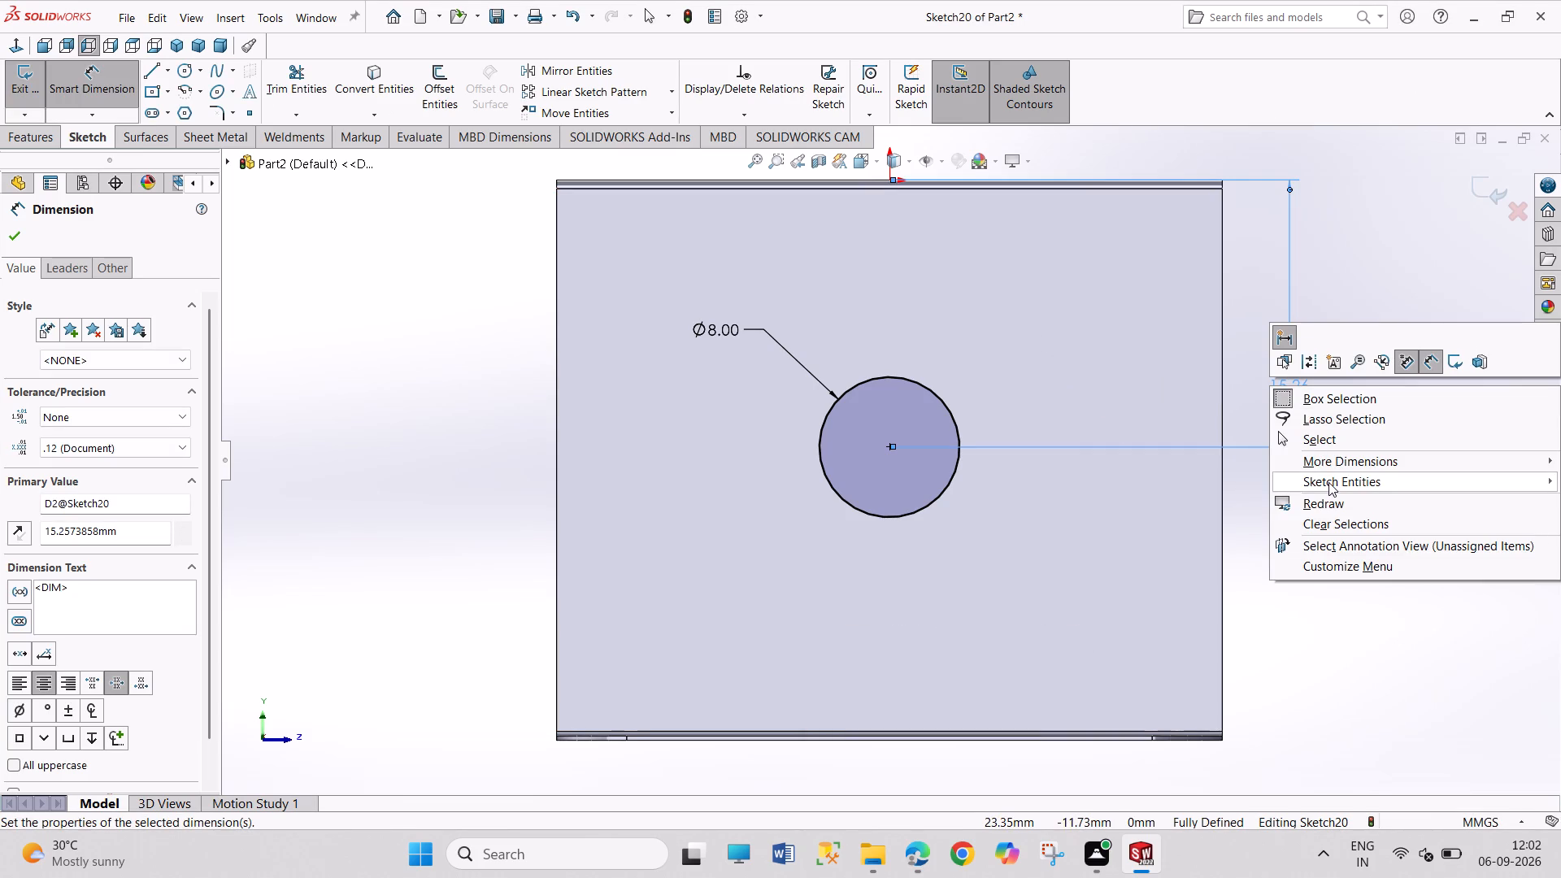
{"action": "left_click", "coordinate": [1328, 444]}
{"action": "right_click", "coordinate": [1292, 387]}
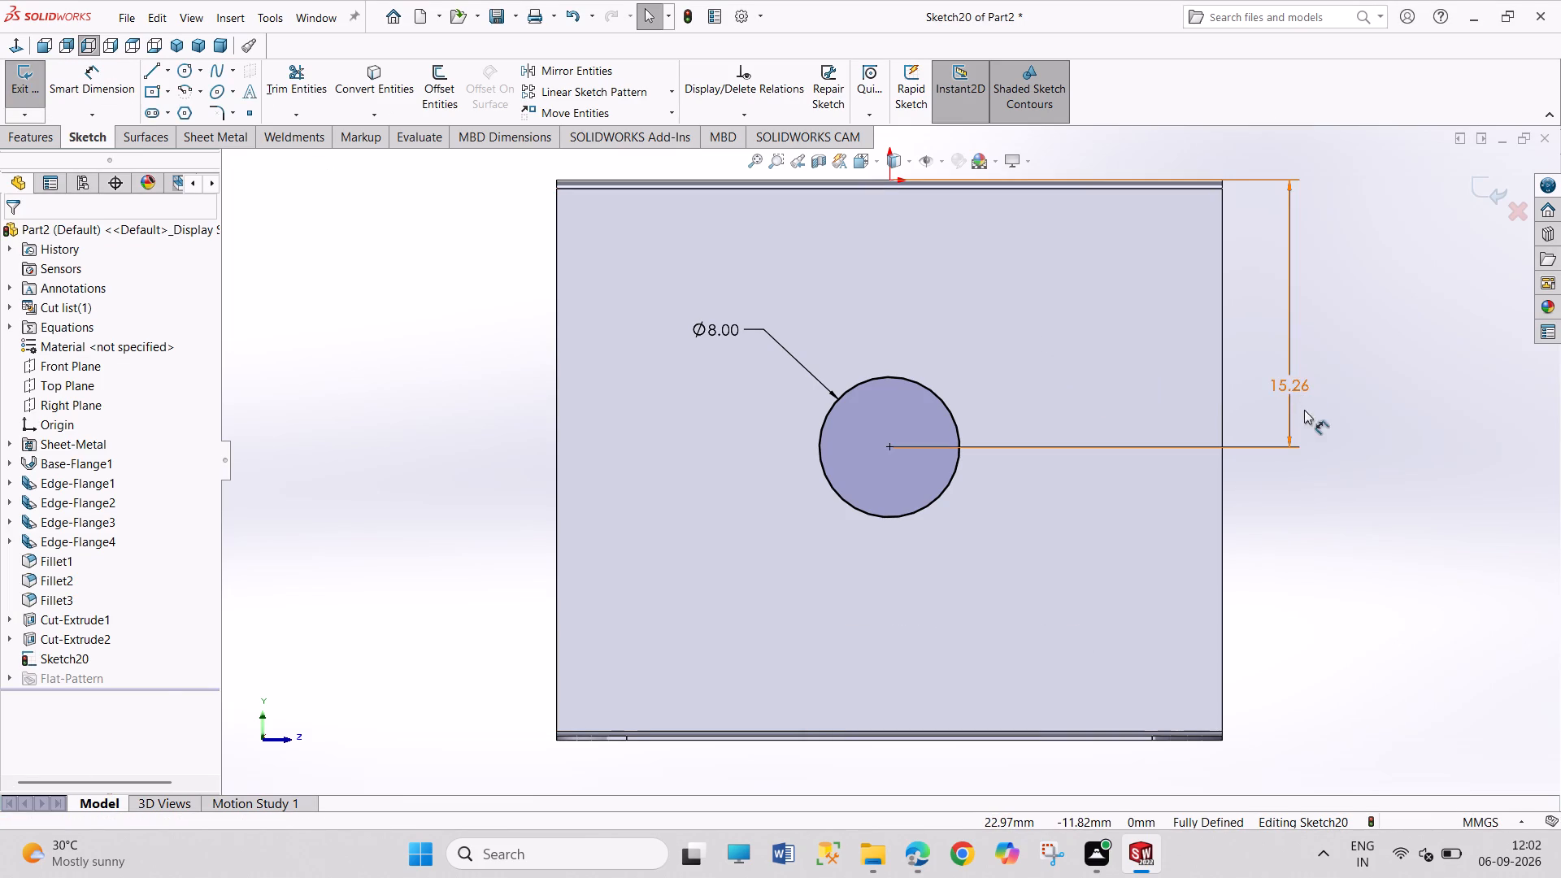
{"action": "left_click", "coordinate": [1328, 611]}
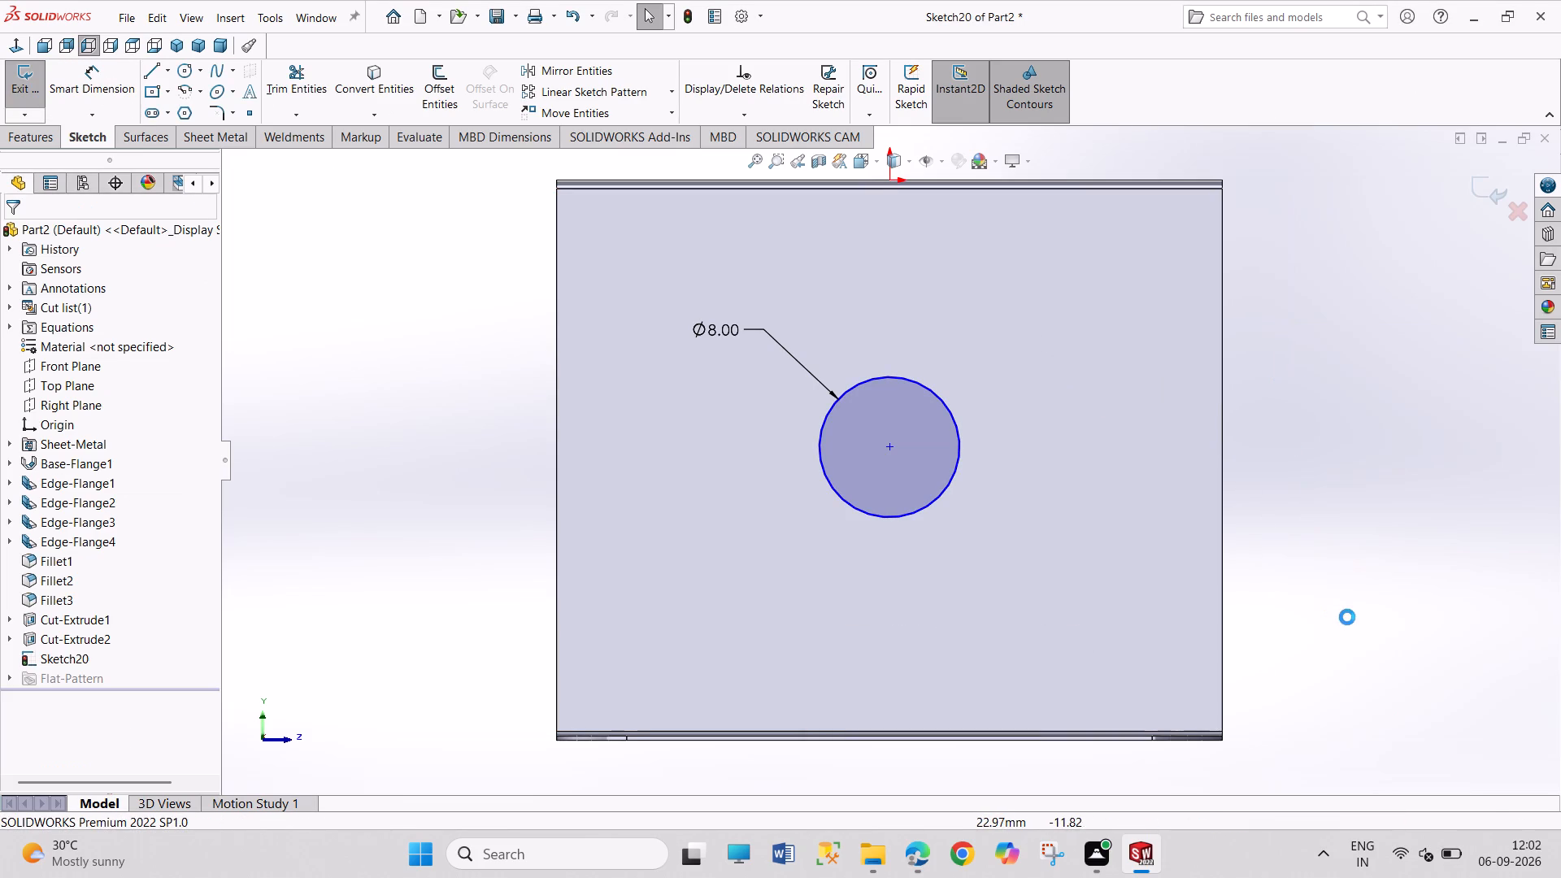
Dimension the circle's centre 18 mm above the bracket's bottom edge and close the sketch.
{"action": "right_click_drag", "start_coordinate": [1347, 617], "coordinate": [1335, 370]}
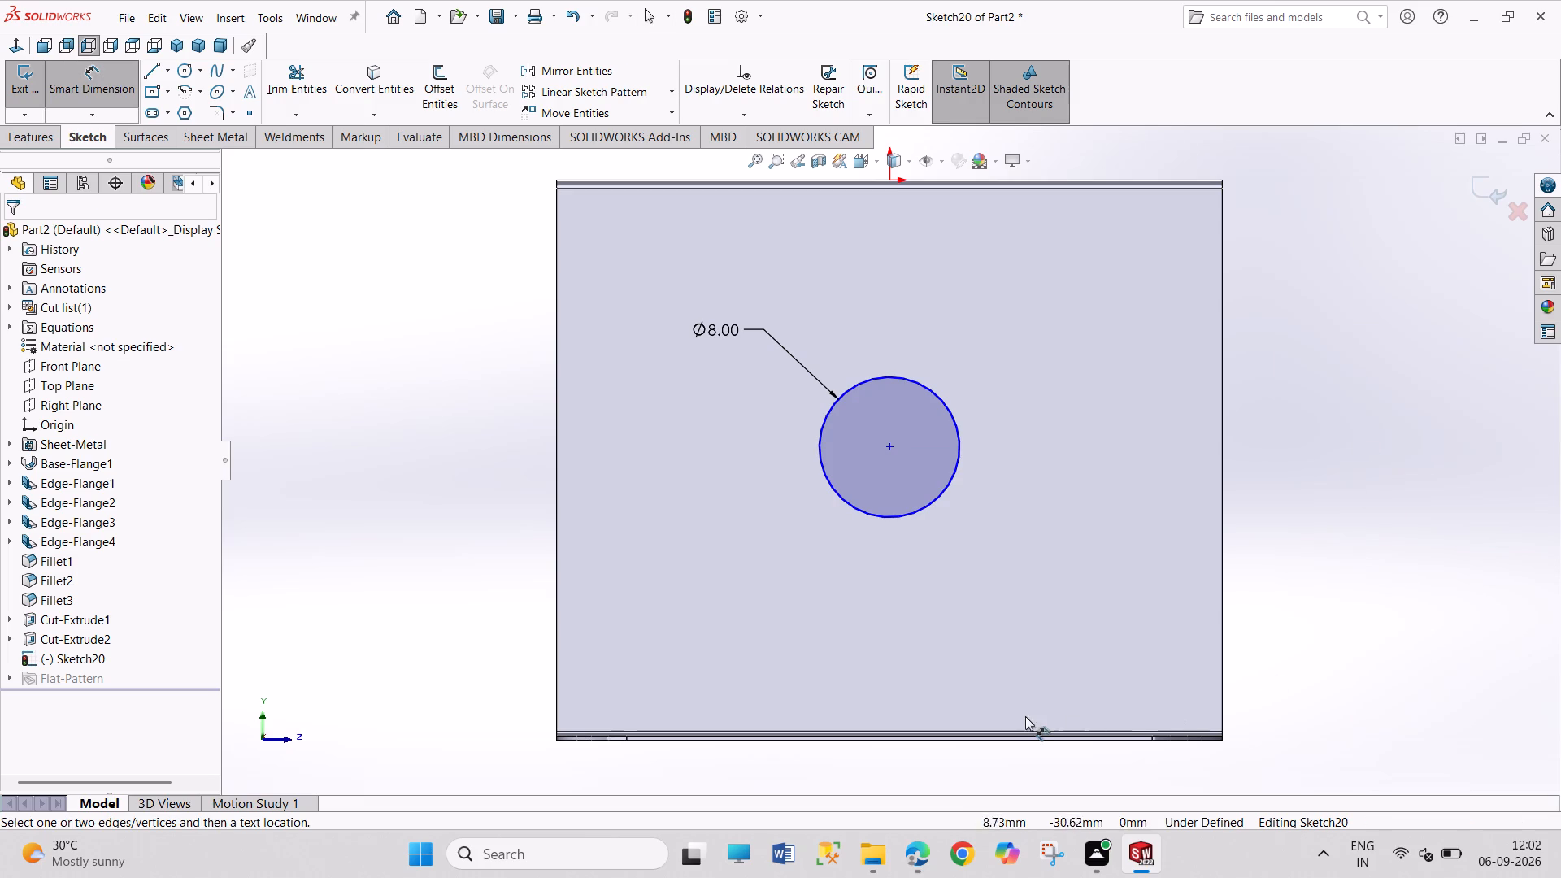
{"action": "left_click", "coordinate": [878, 741]}
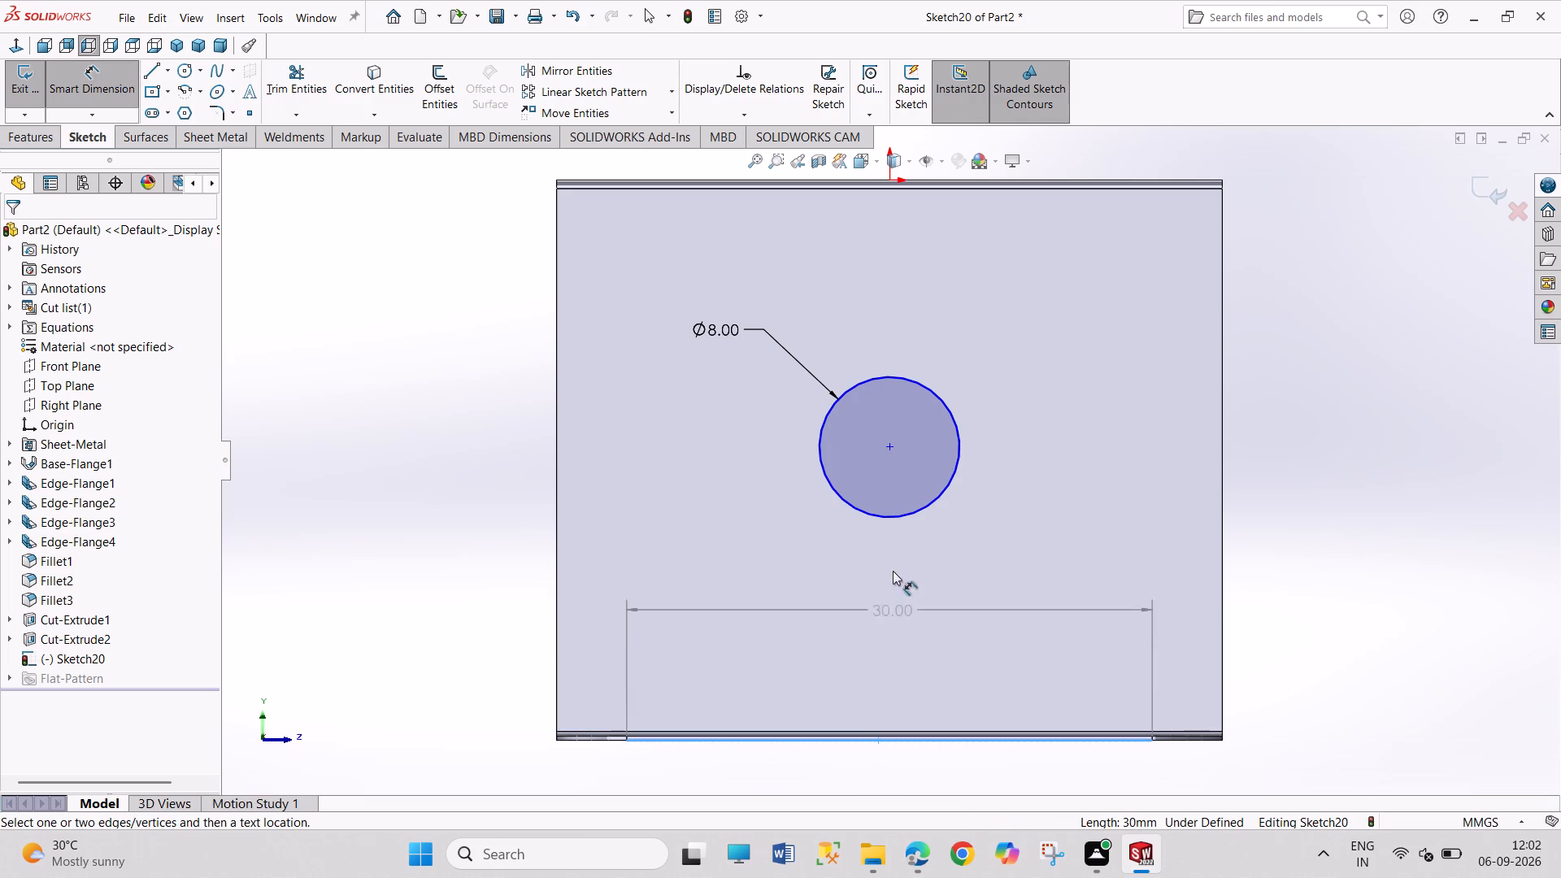
{"action": "left_click", "coordinate": [890, 449]}
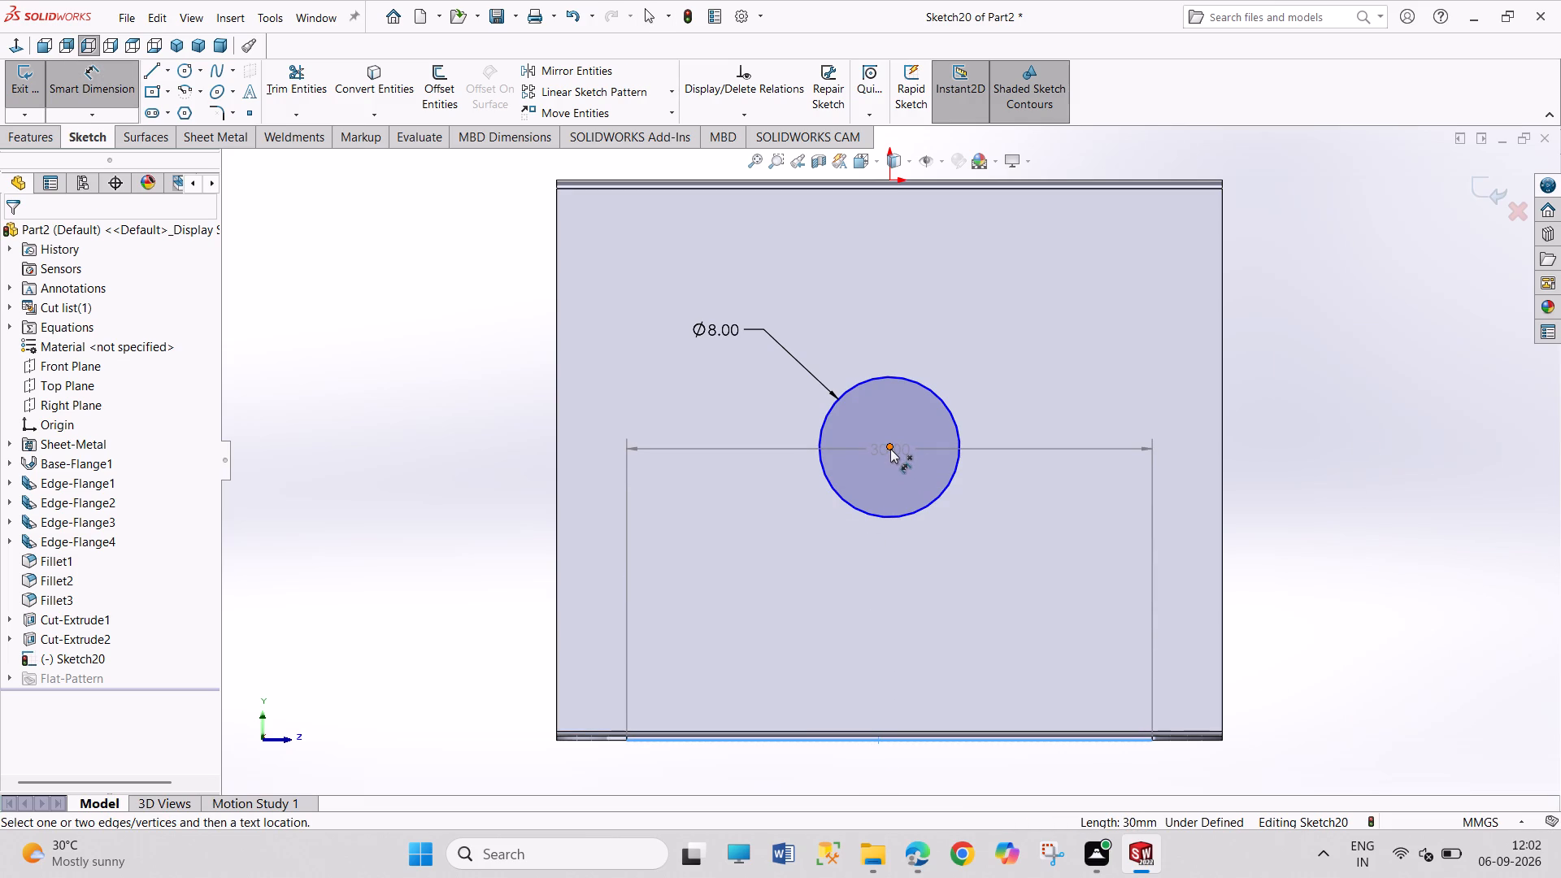
{"action": "left_click", "coordinate": [1287, 537]}
{"action": "type", "text": "18"}
{"action": "key", "text": "Return"}
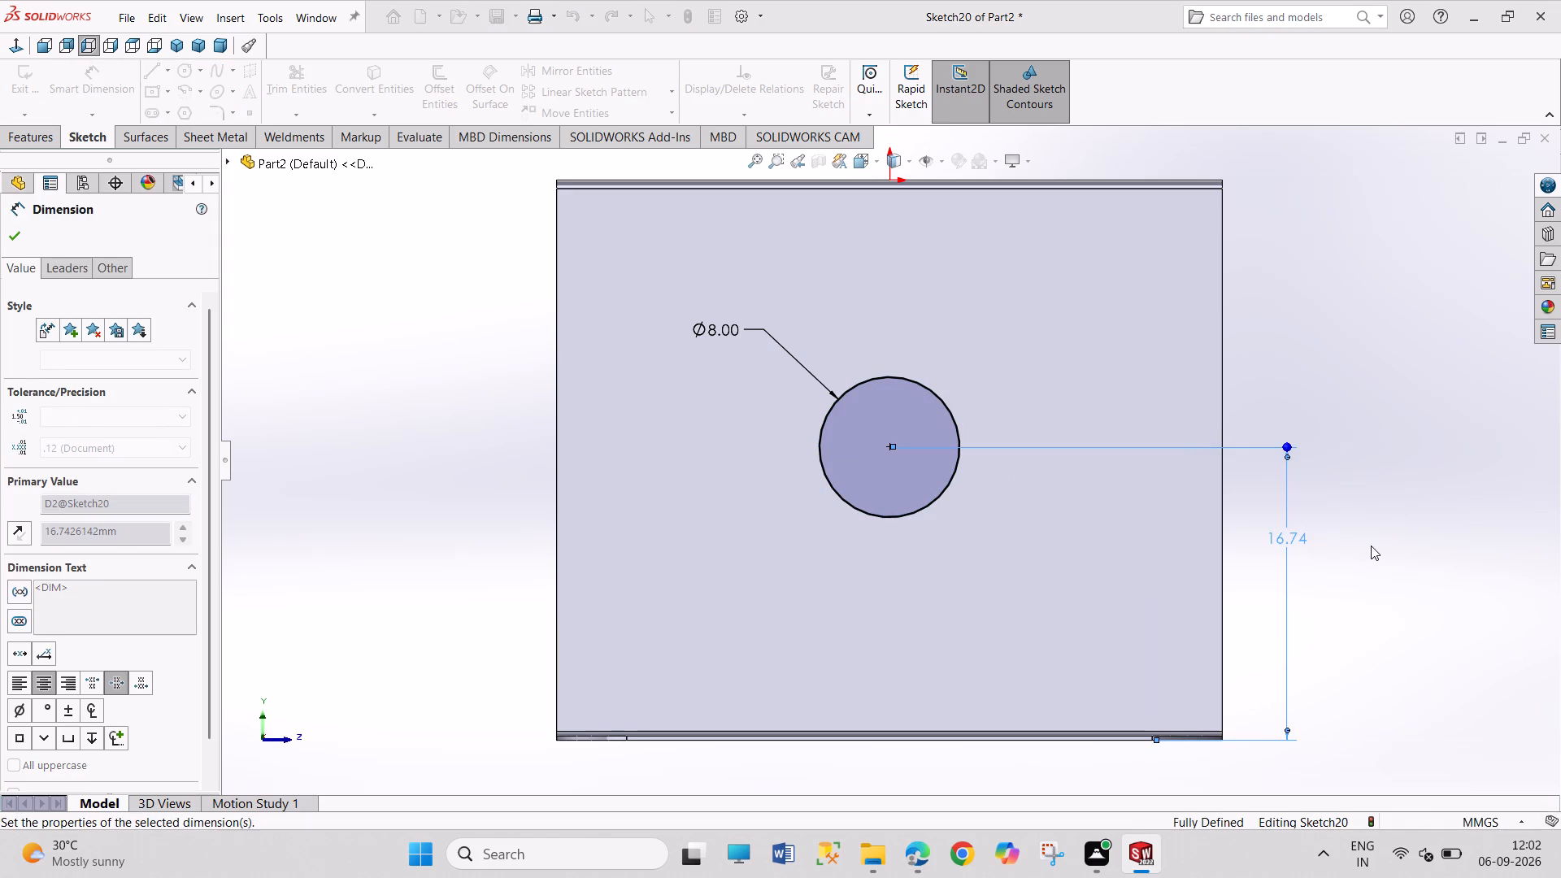
{"action": "right_click", "coordinate": [1440, 562]}
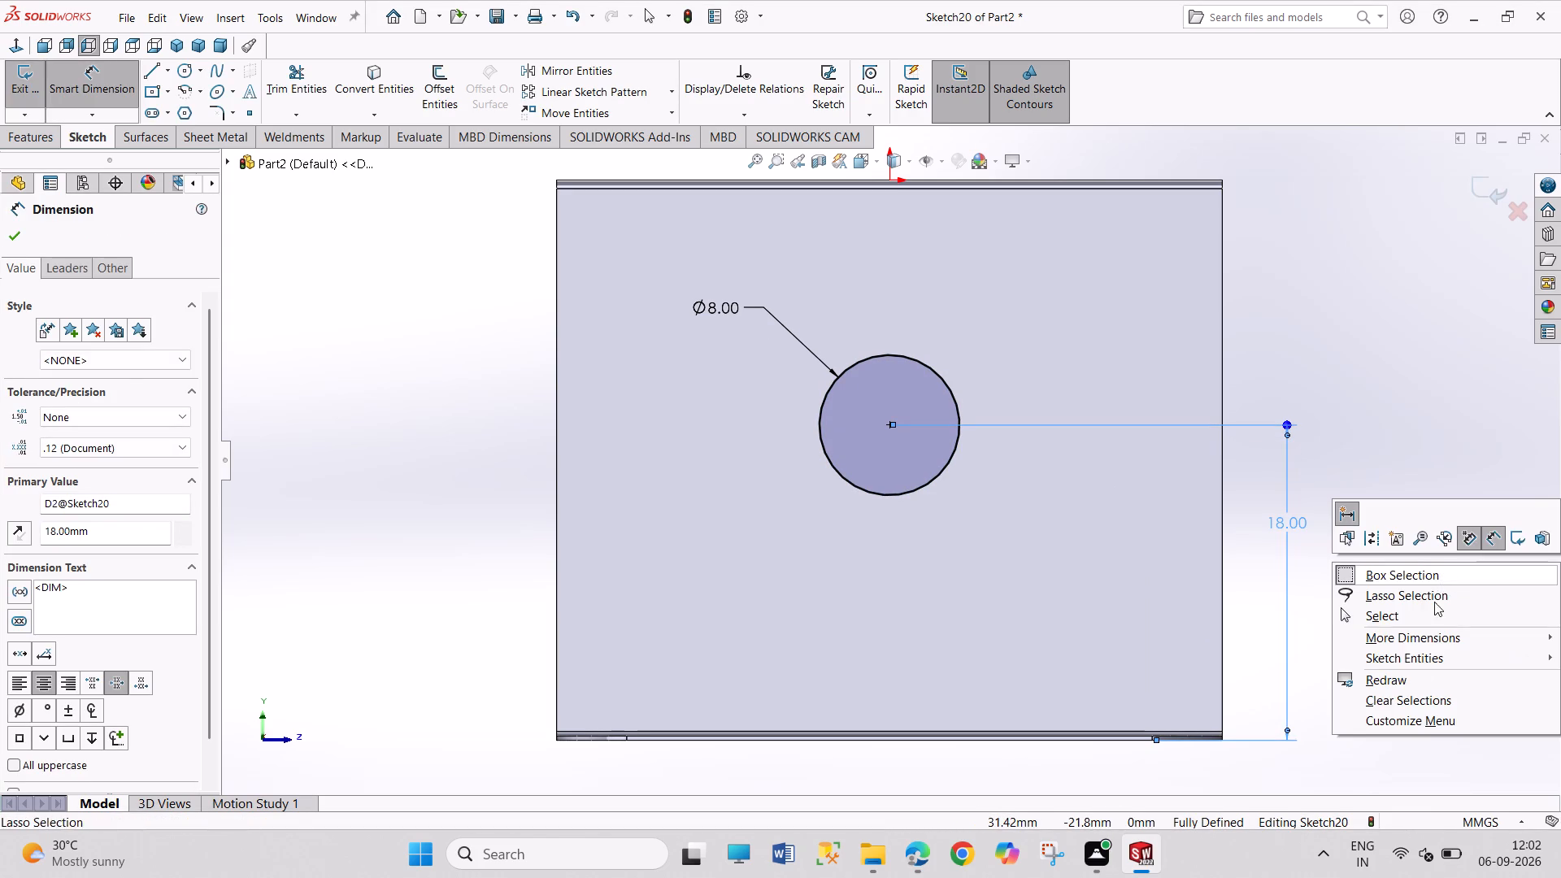
{"action": "left_click_drag", "start_coordinate": [1430, 611], "coordinate": [1417, 613]}
{"action": "left_click", "coordinate": [9, 77]}
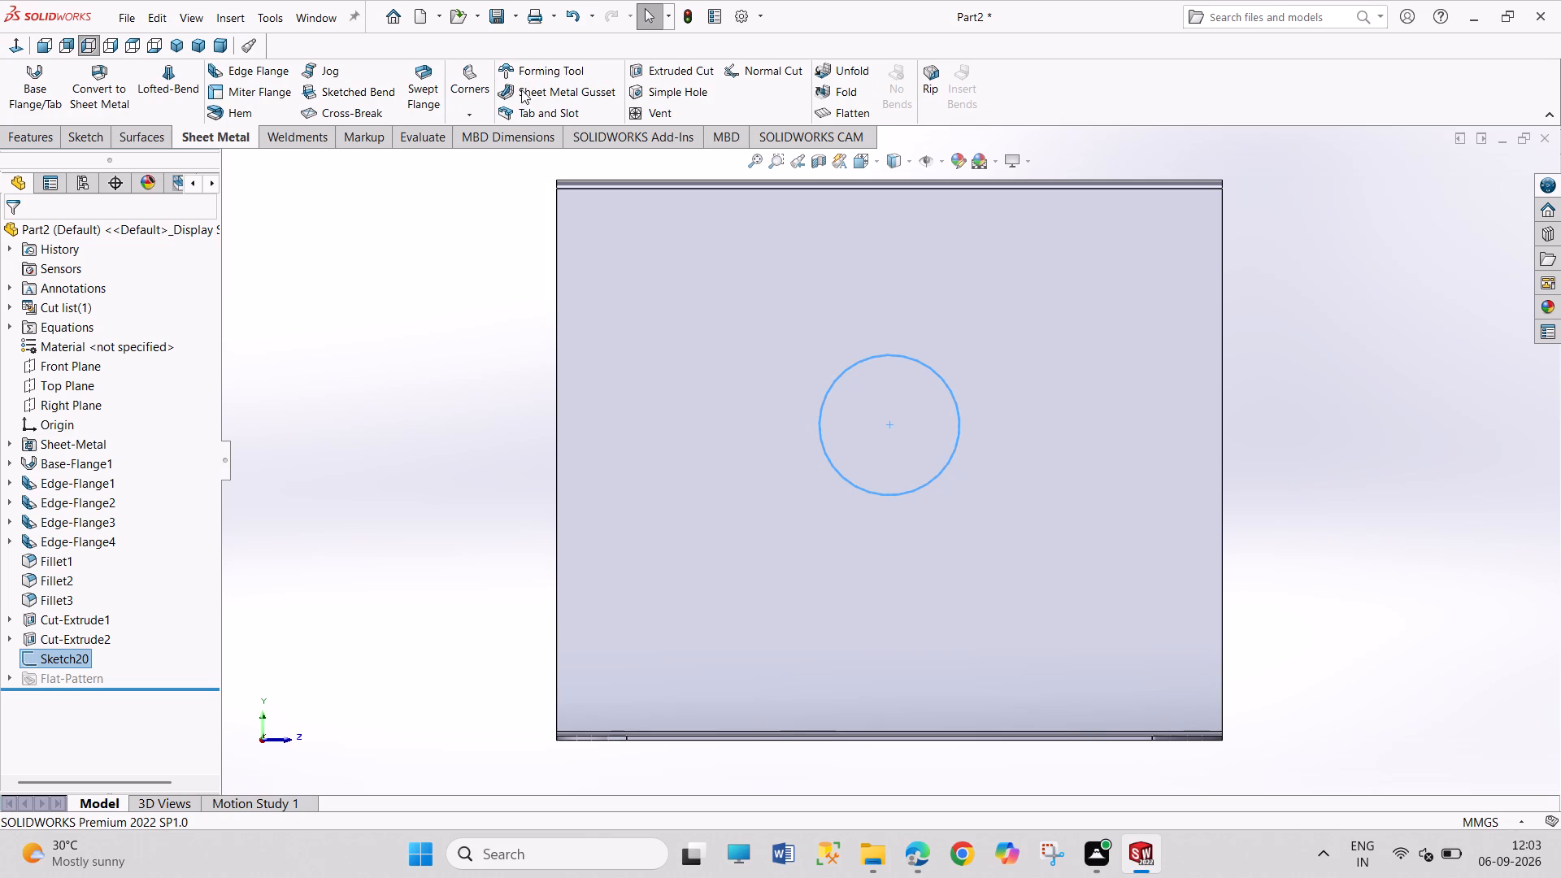
Cut the 8 mm side wall circle through the bracket with an Extruded Cut set to Through All, and show the part in isometric view.
{"action": "left_click", "coordinate": [648, 73]}
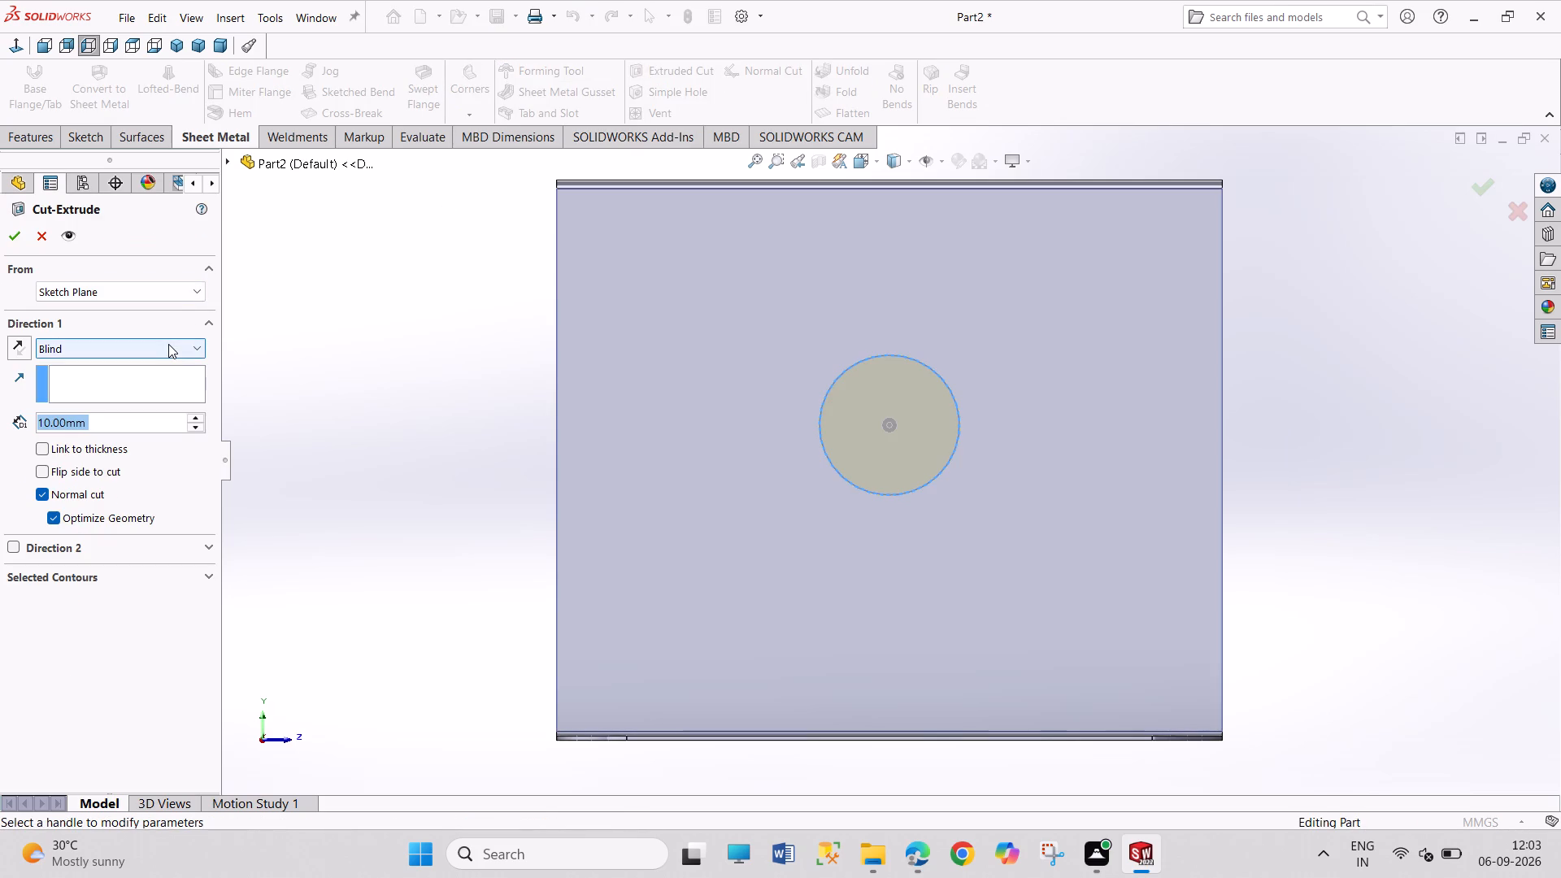
{"action": "left_click", "coordinate": [168, 344]}
{"action": "left_click", "coordinate": [154, 383]}
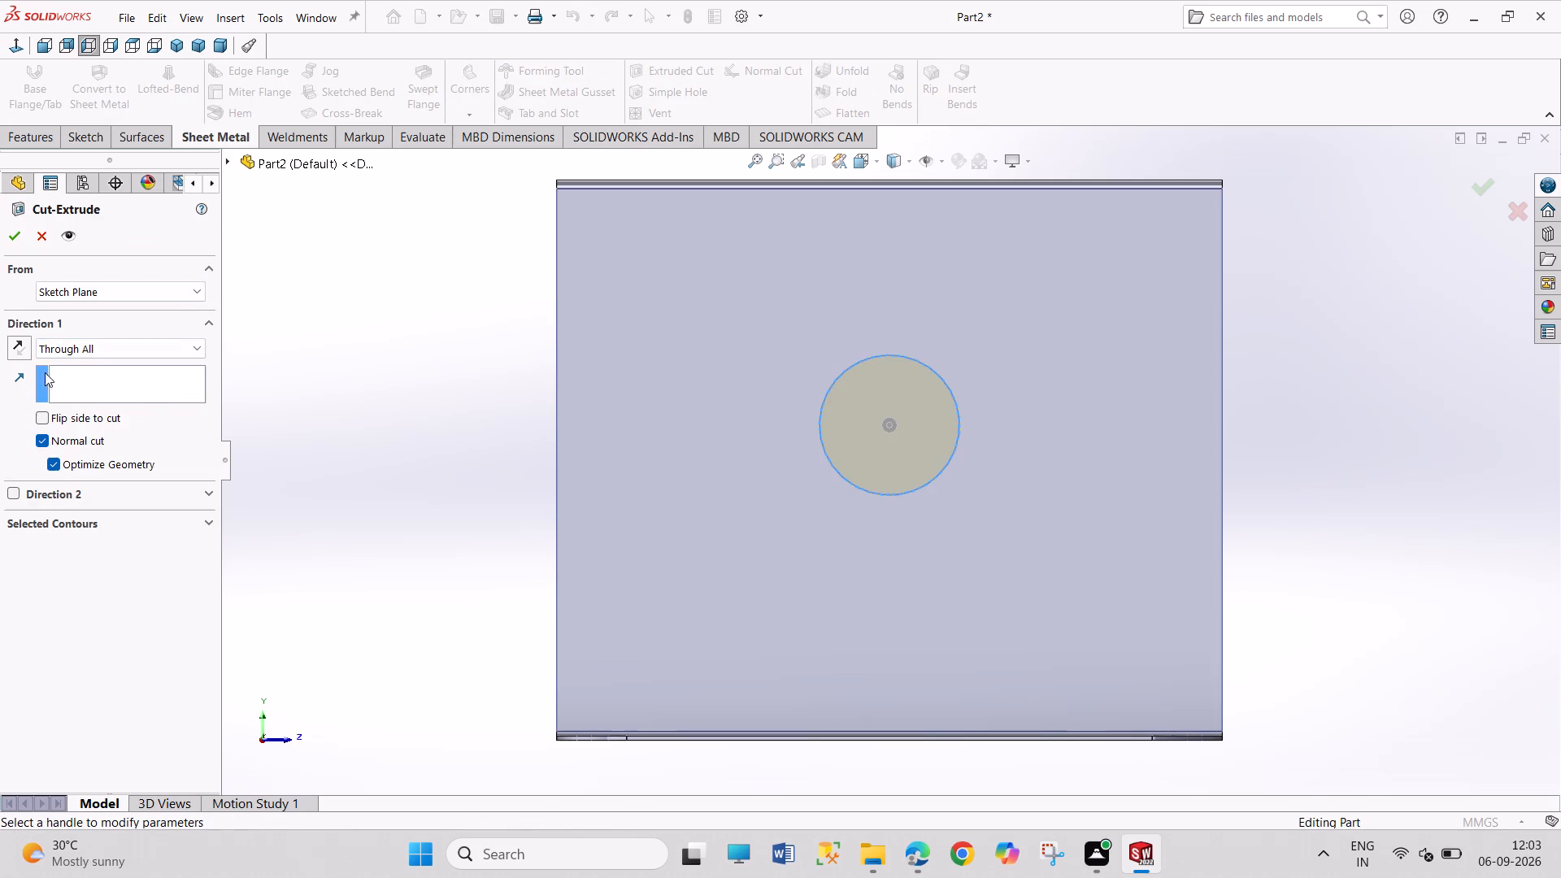
{"action": "left_click", "coordinate": [13, 238]}
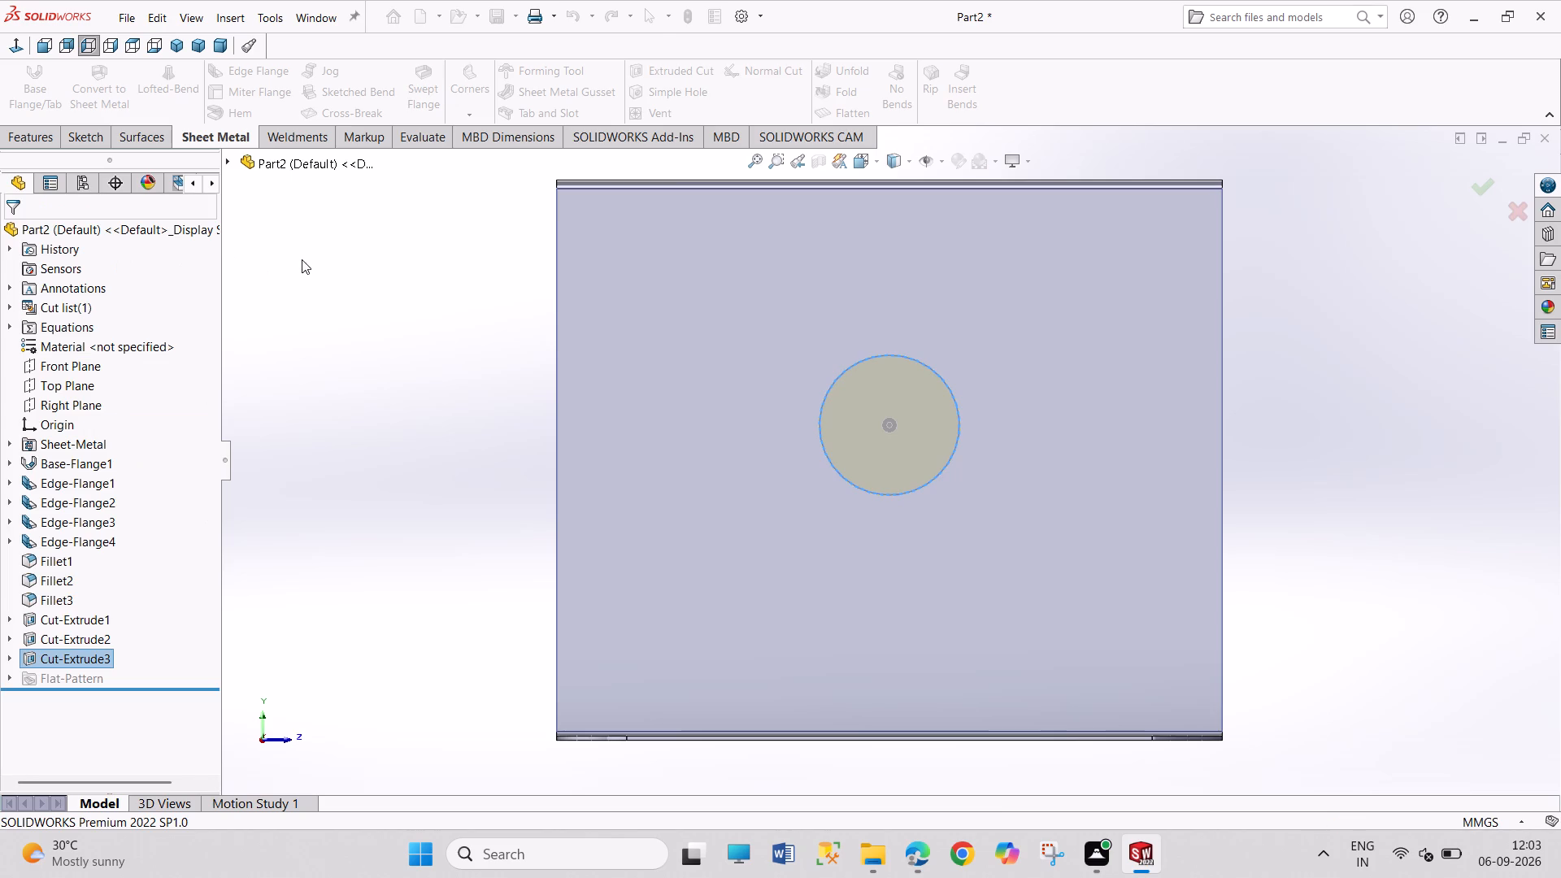
{"action": "left_click_drag", "start_coordinate": [320, 289], "coordinate": [349, 372]}
{"action": "left_click_drag", "start_coordinate": [330, 297], "coordinate": [384, 402]}
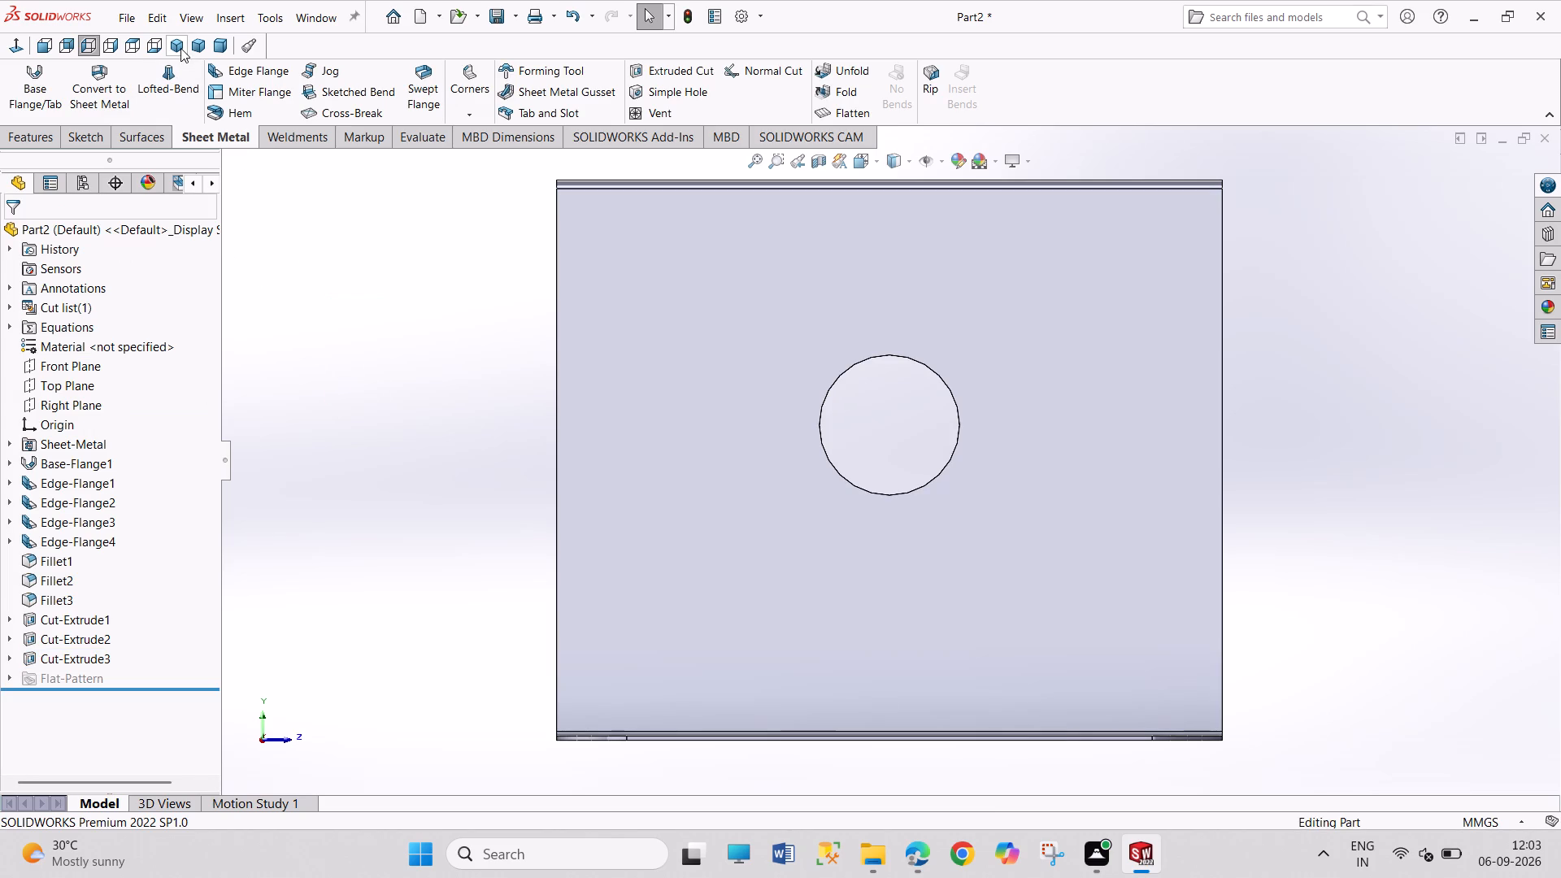
{"action": "left_click", "coordinate": [180, 48]}
{"action": "left_click_drag", "start_coordinate": [1139, 301], "coordinate": [1148, 316]}
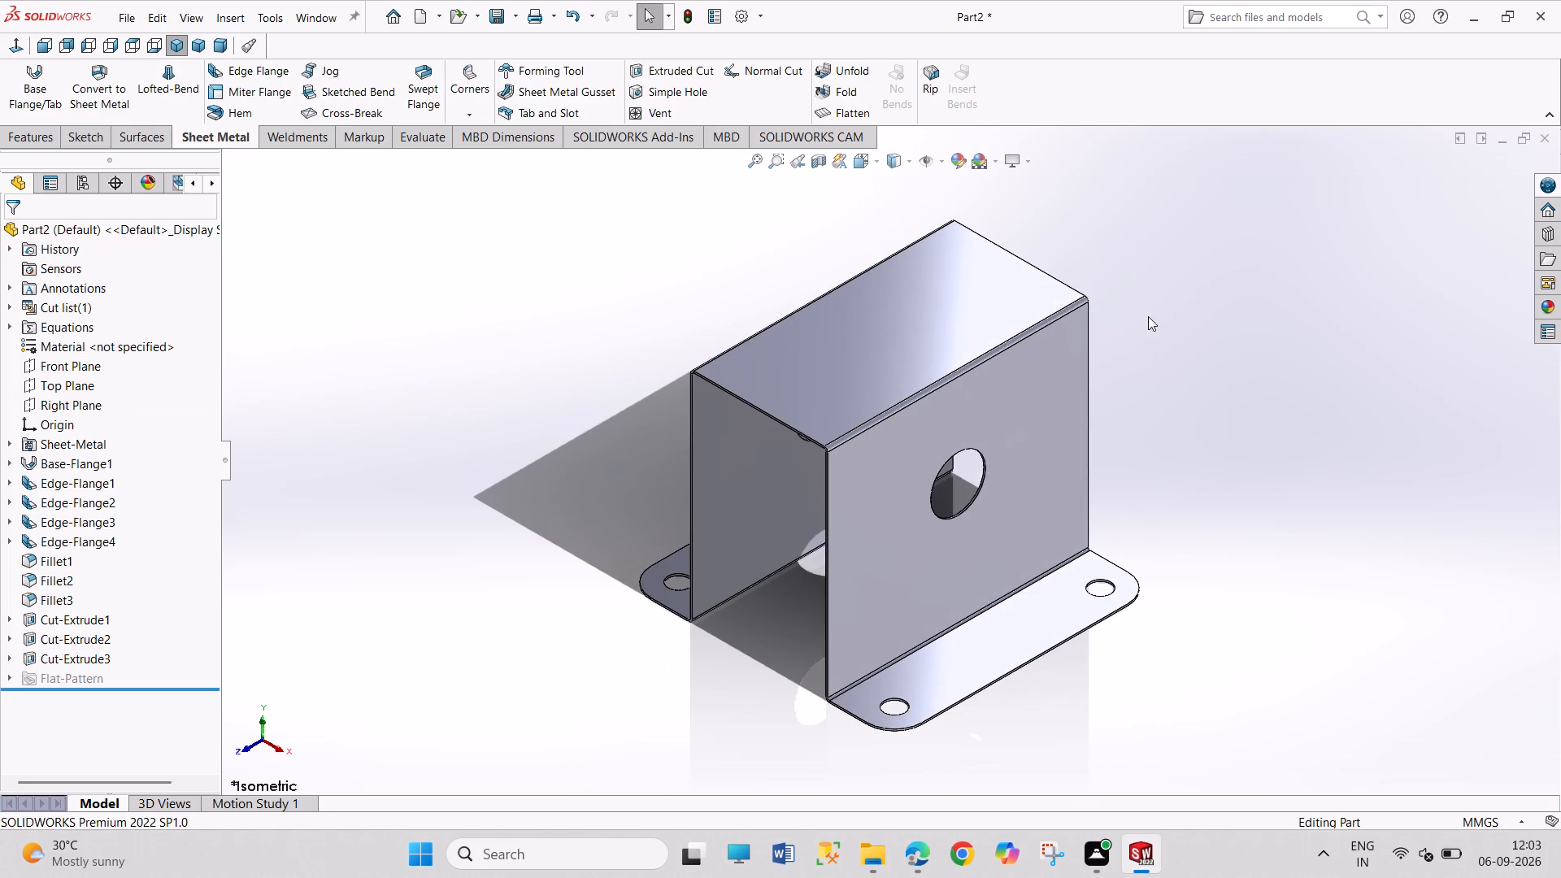
{"action": "left_click_drag", "start_coordinate": [1148, 316], "coordinate": [1230, 435]}
{"action": "left_click_drag", "start_coordinate": [1160, 334], "coordinate": [1264, 476]}
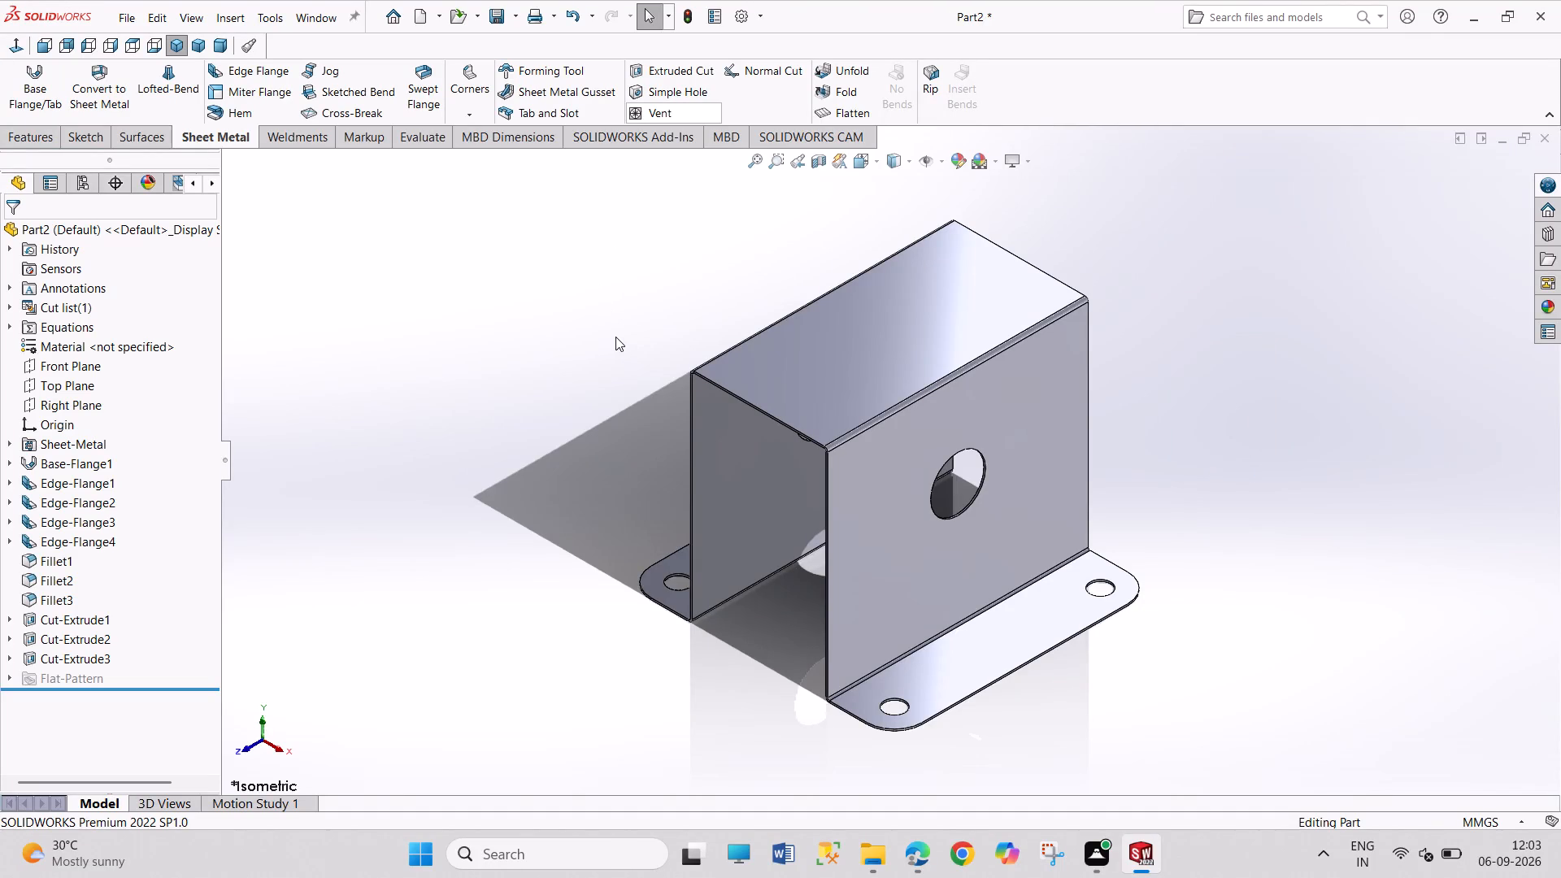
Start a new sketch on the bracket's flat top face.
{"action": "left_click", "coordinate": [885, 369]}
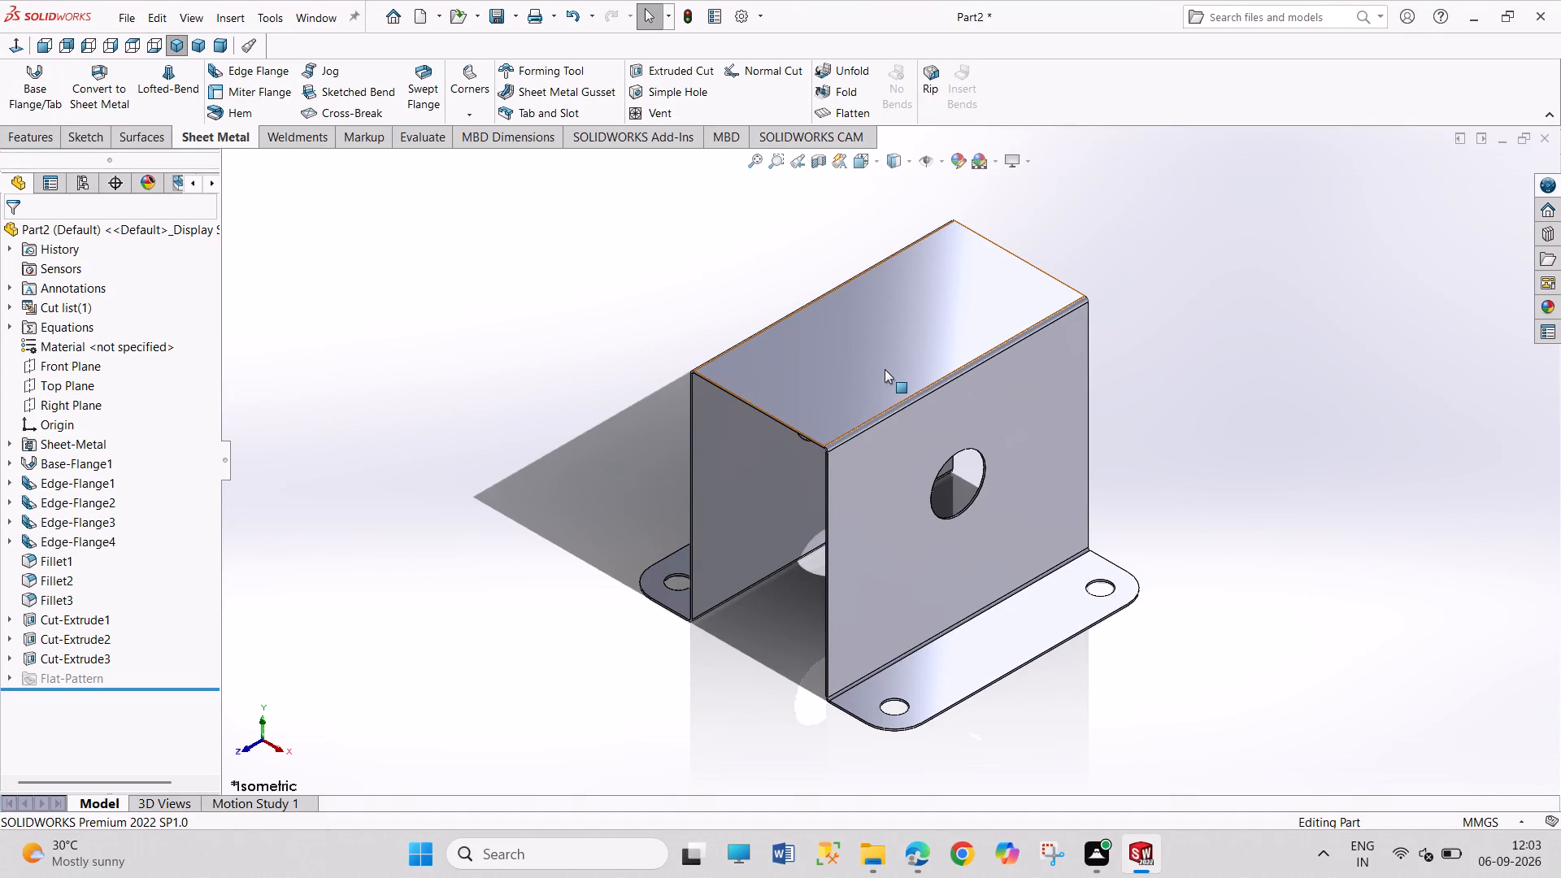
{"action": "left_click", "coordinate": [951, 325]}
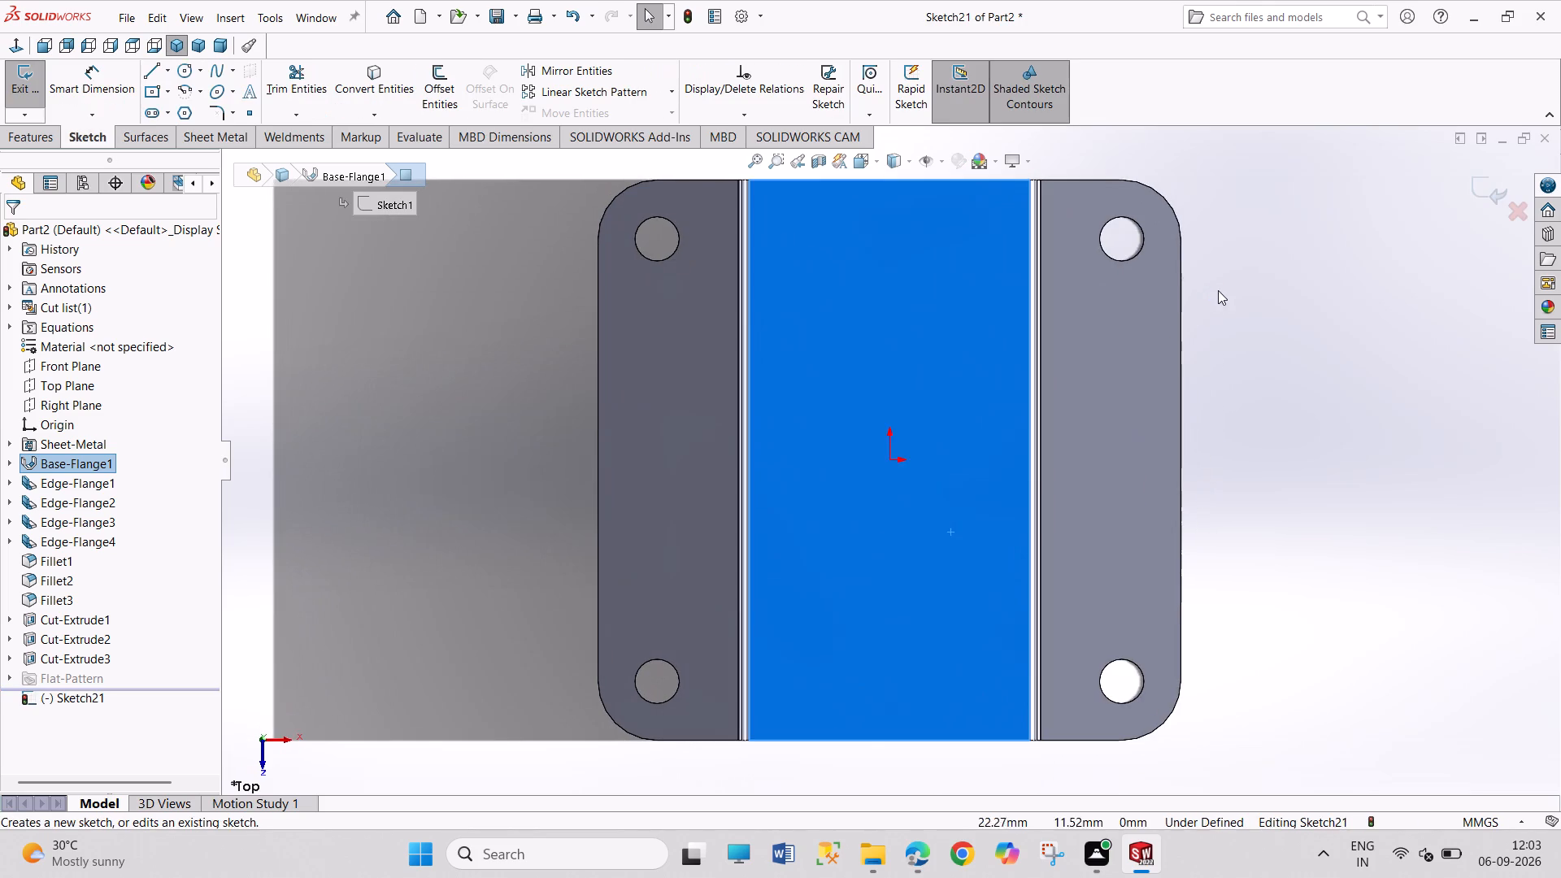
{"action": "left_click_drag", "start_coordinate": [1228, 298], "coordinate": [1282, 408]}
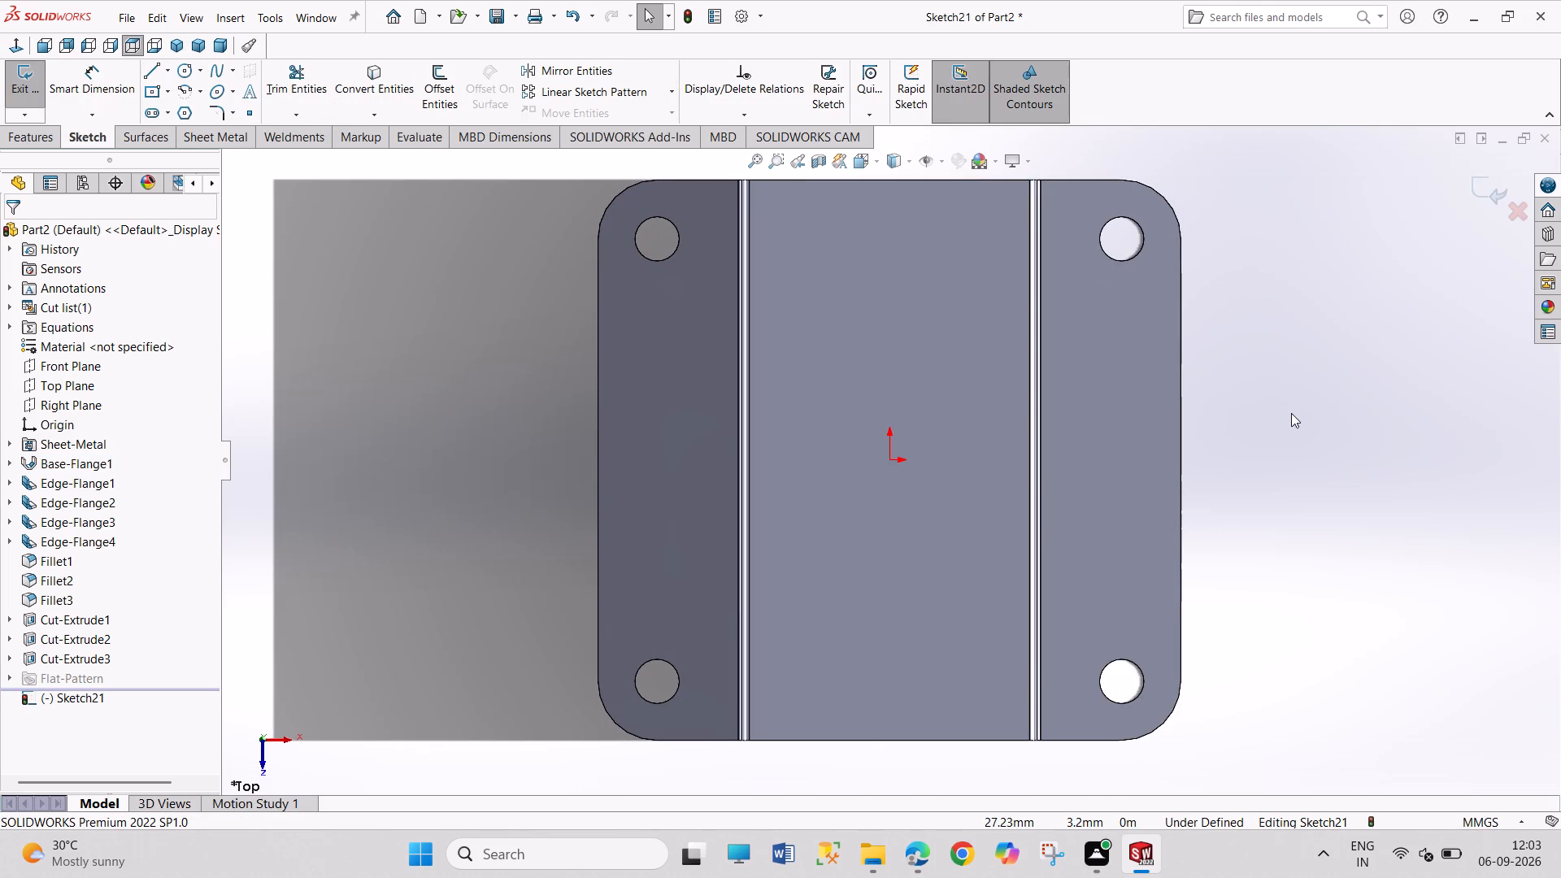
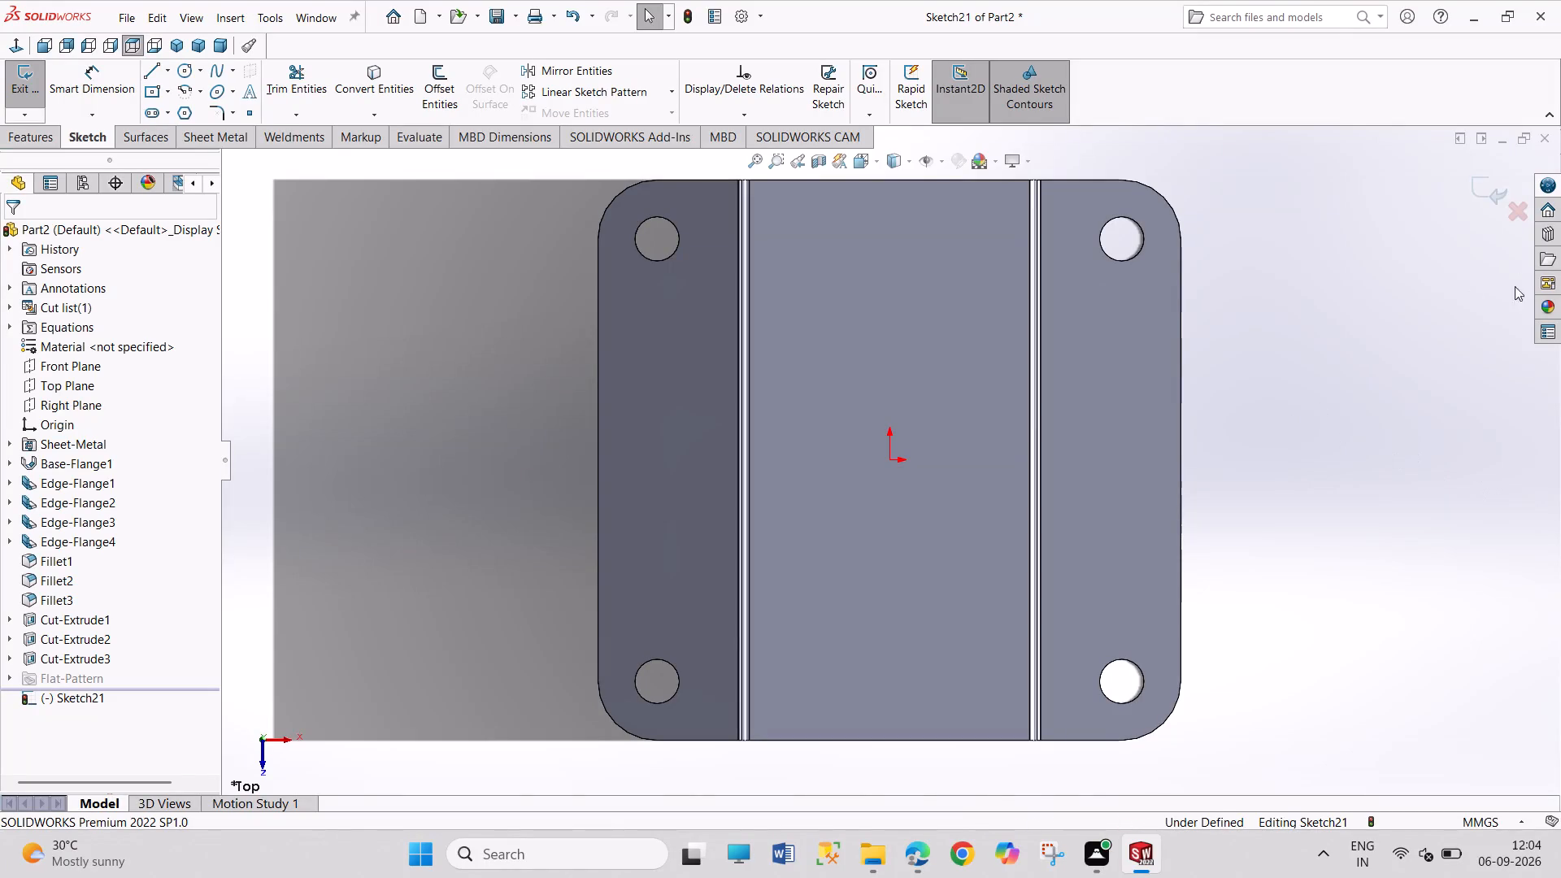
Sketch a circle centred on the origin of the top face, dimension its diameter to 4 mm and close the sketch.
{"action": "left_click", "coordinate": [182, 71]}
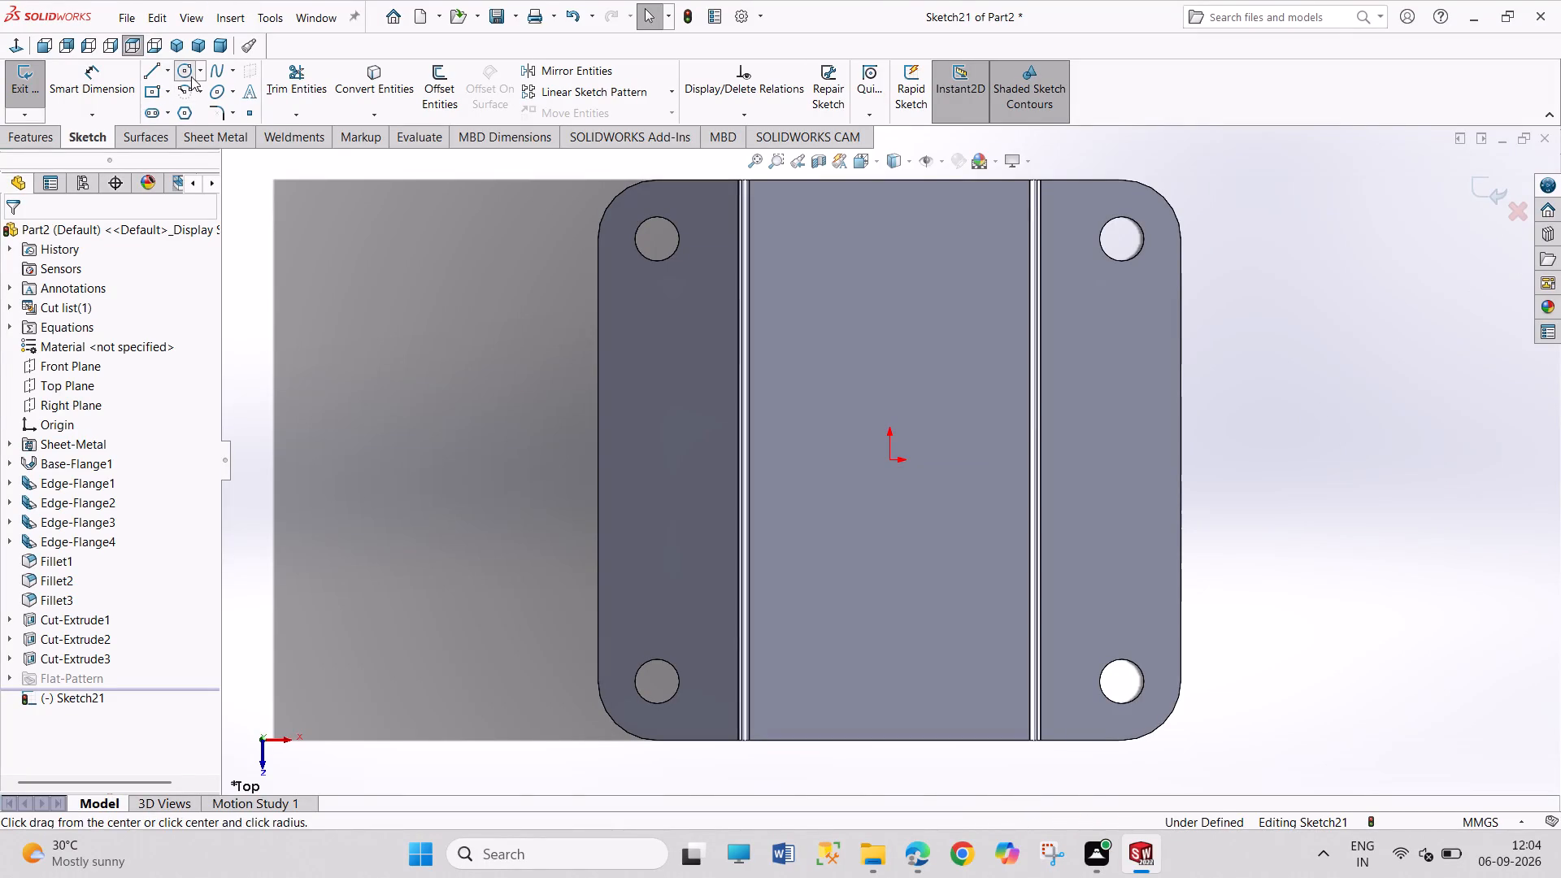
{"action": "left_click", "coordinate": [891, 459]}
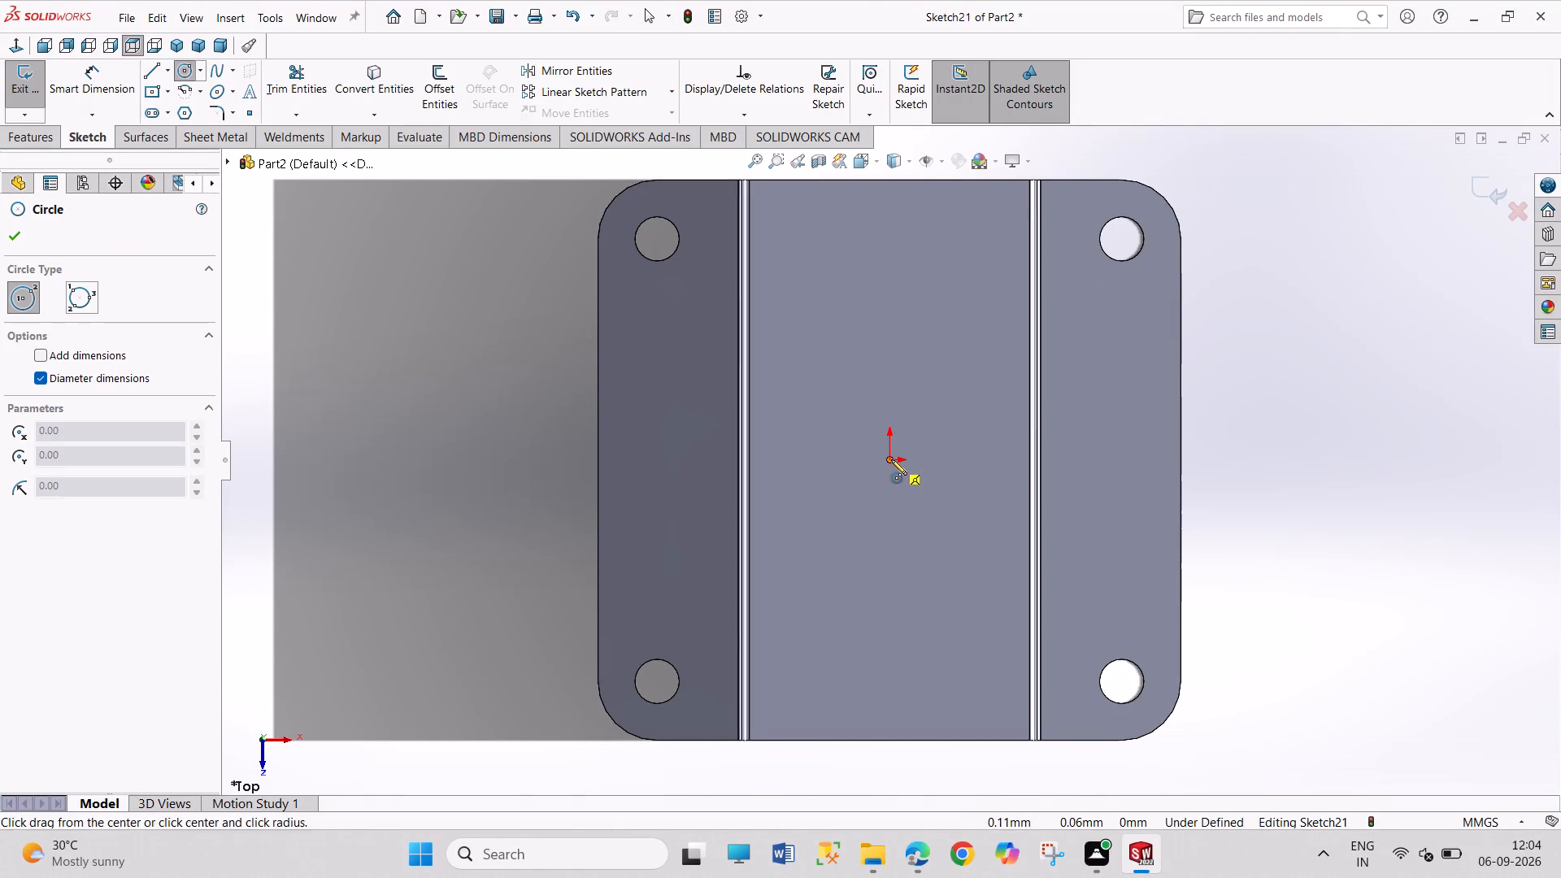
{"action": "left_click", "coordinate": [931, 519]}
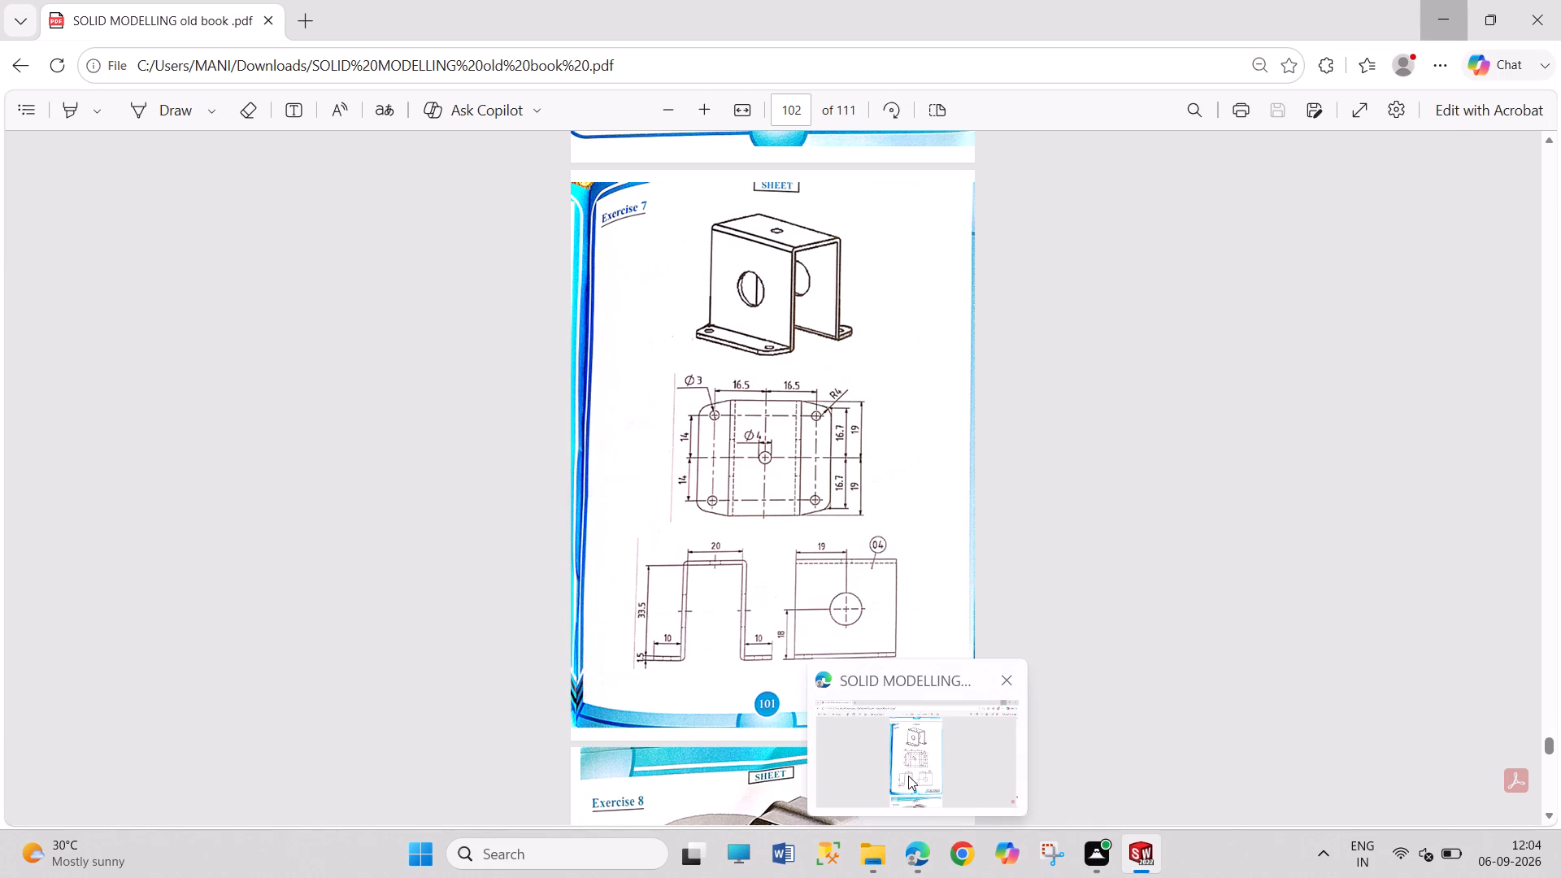
{"action": "right_click_drag", "start_coordinate": [1228, 630], "coordinate": [1216, 392]}
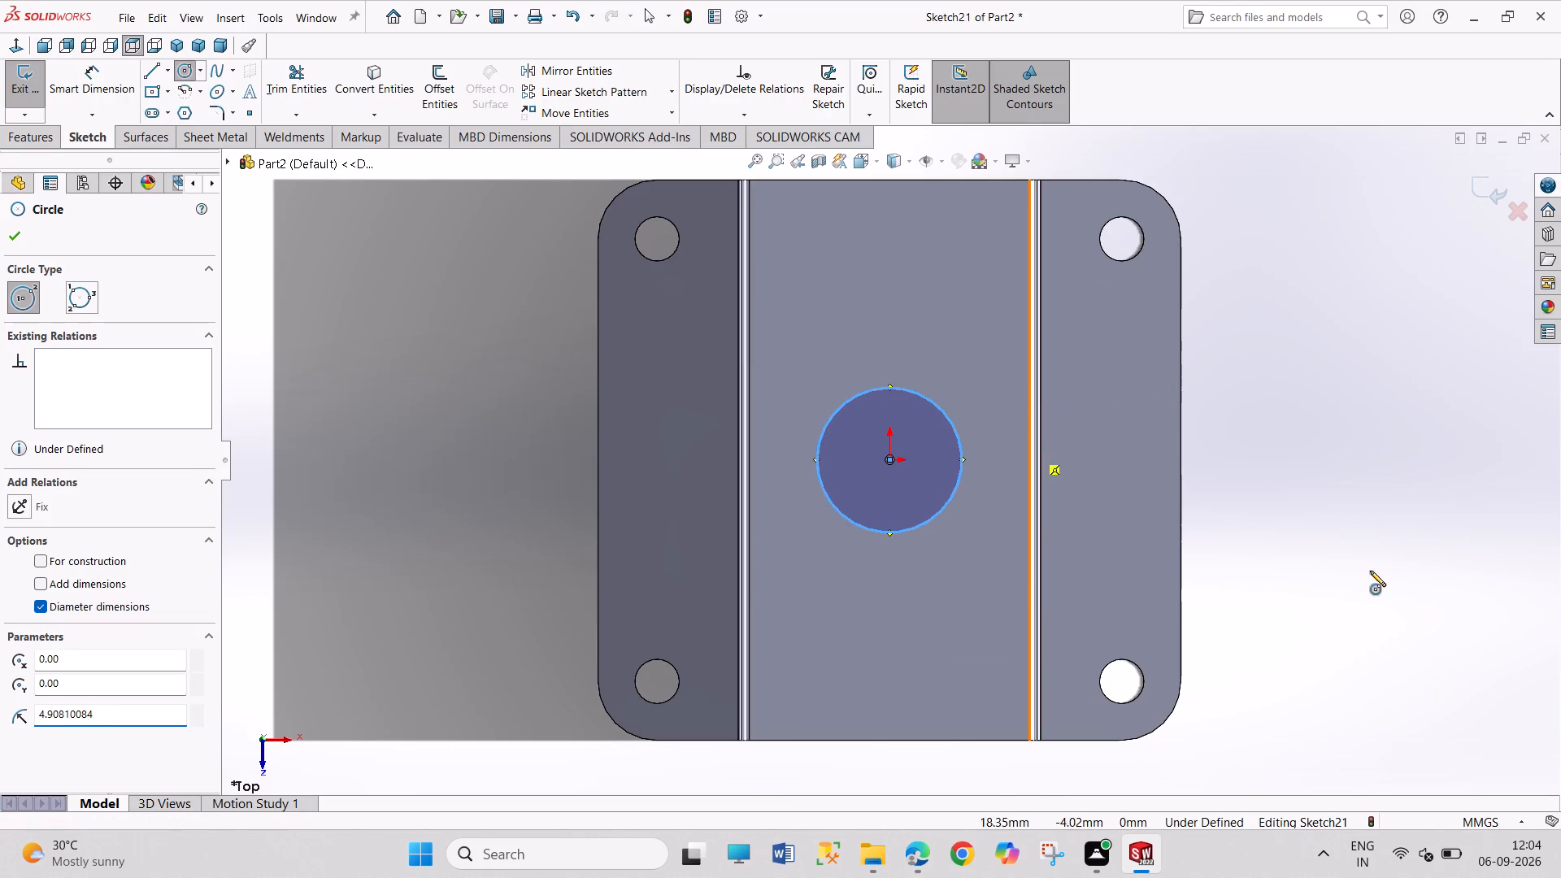
{"action": "right_click_drag", "start_coordinate": [1394, 589], "coordinate": [1342, 308]}
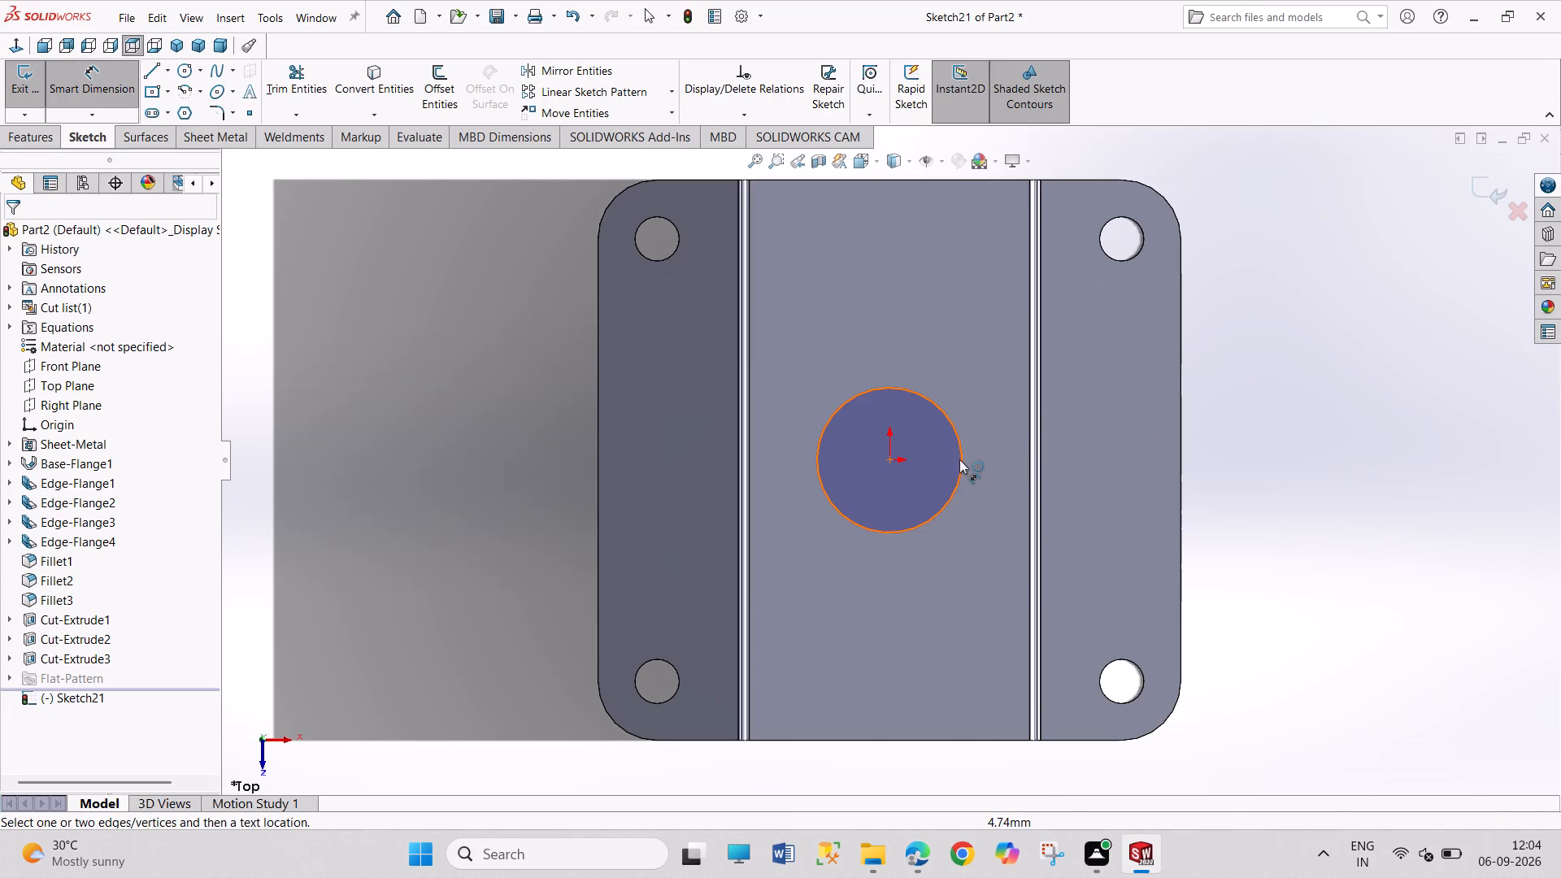
{"action": "left_click", "coordinate": [959, 459]}
{"action": "left_click_drag", "start_coordinate": [1272, 349], "coordinate": [1284, 363]}
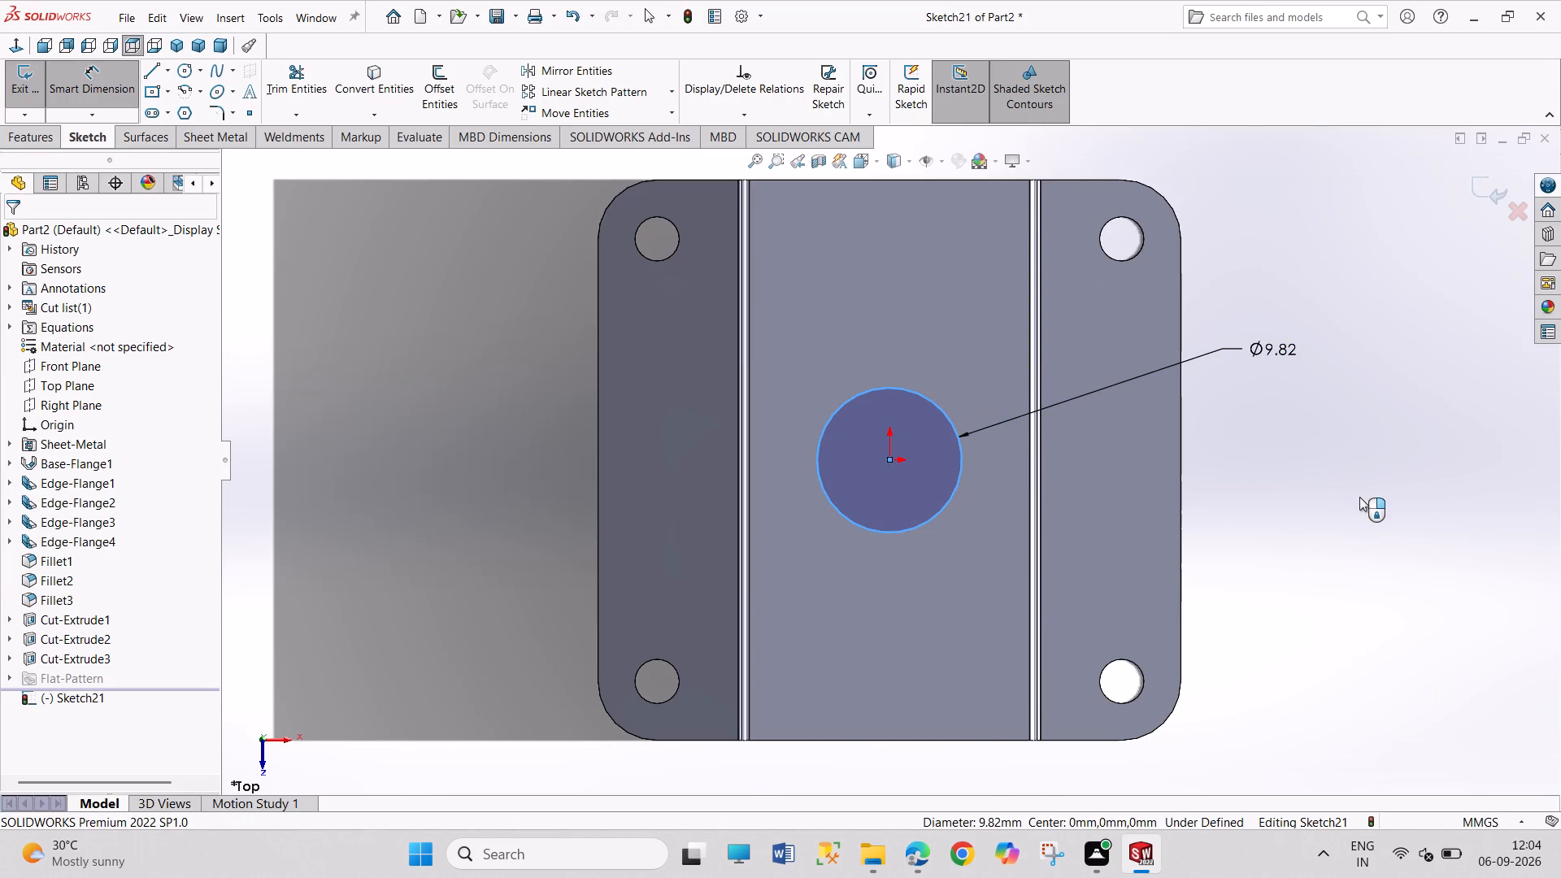
{"action": "key", "text": "4"}
{"action": "key", "text": "Return"}
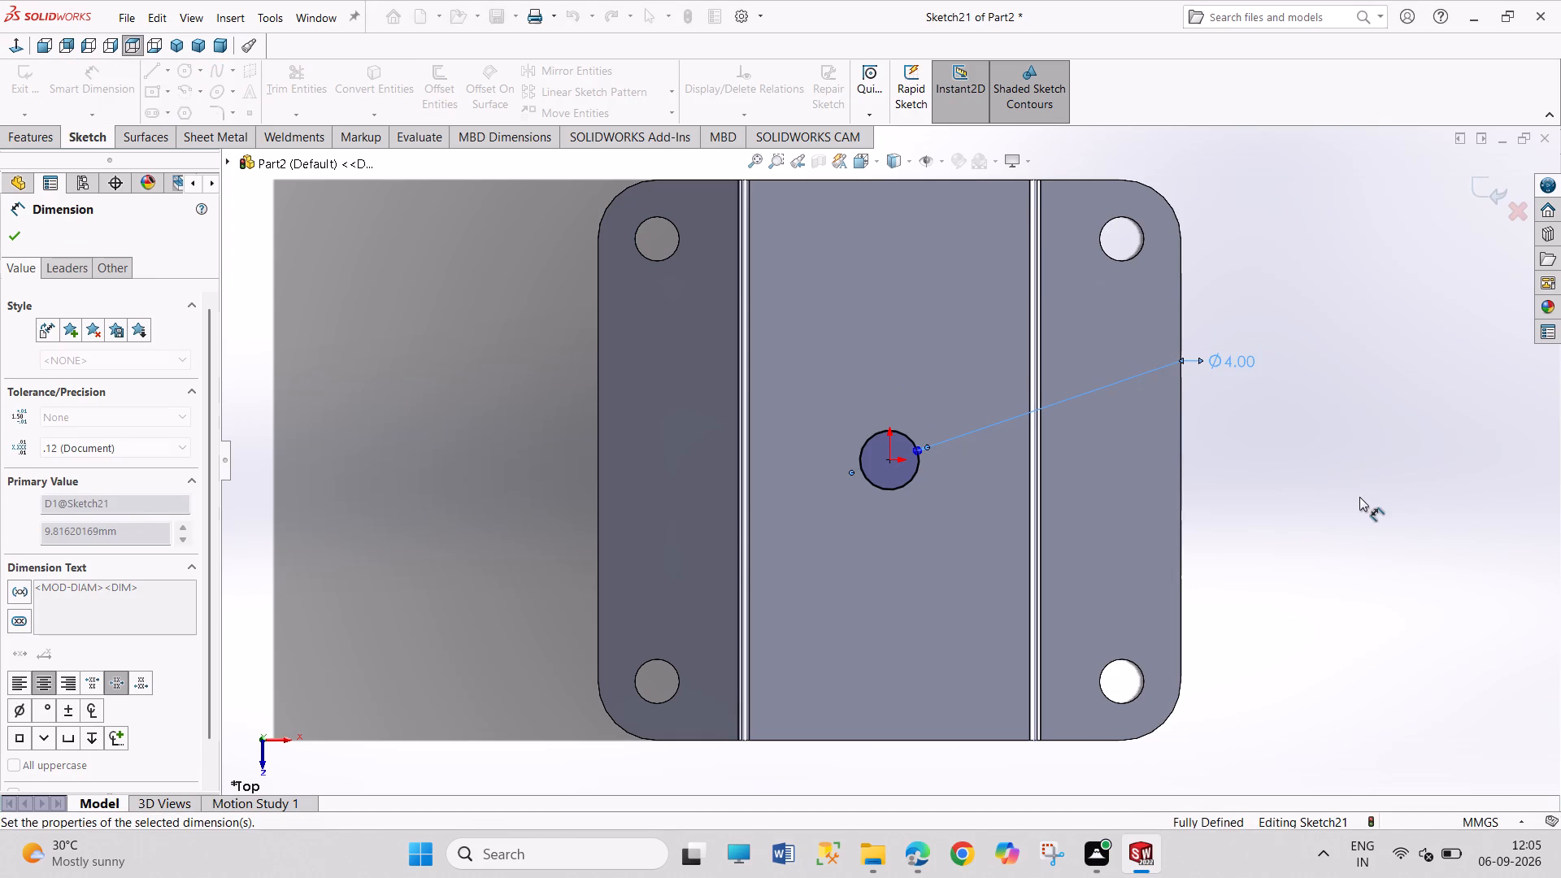
{"action": "right_click", "coordinate": [1359, 546]}
{"action": "left_click", "coordinate": [1376, 593]}
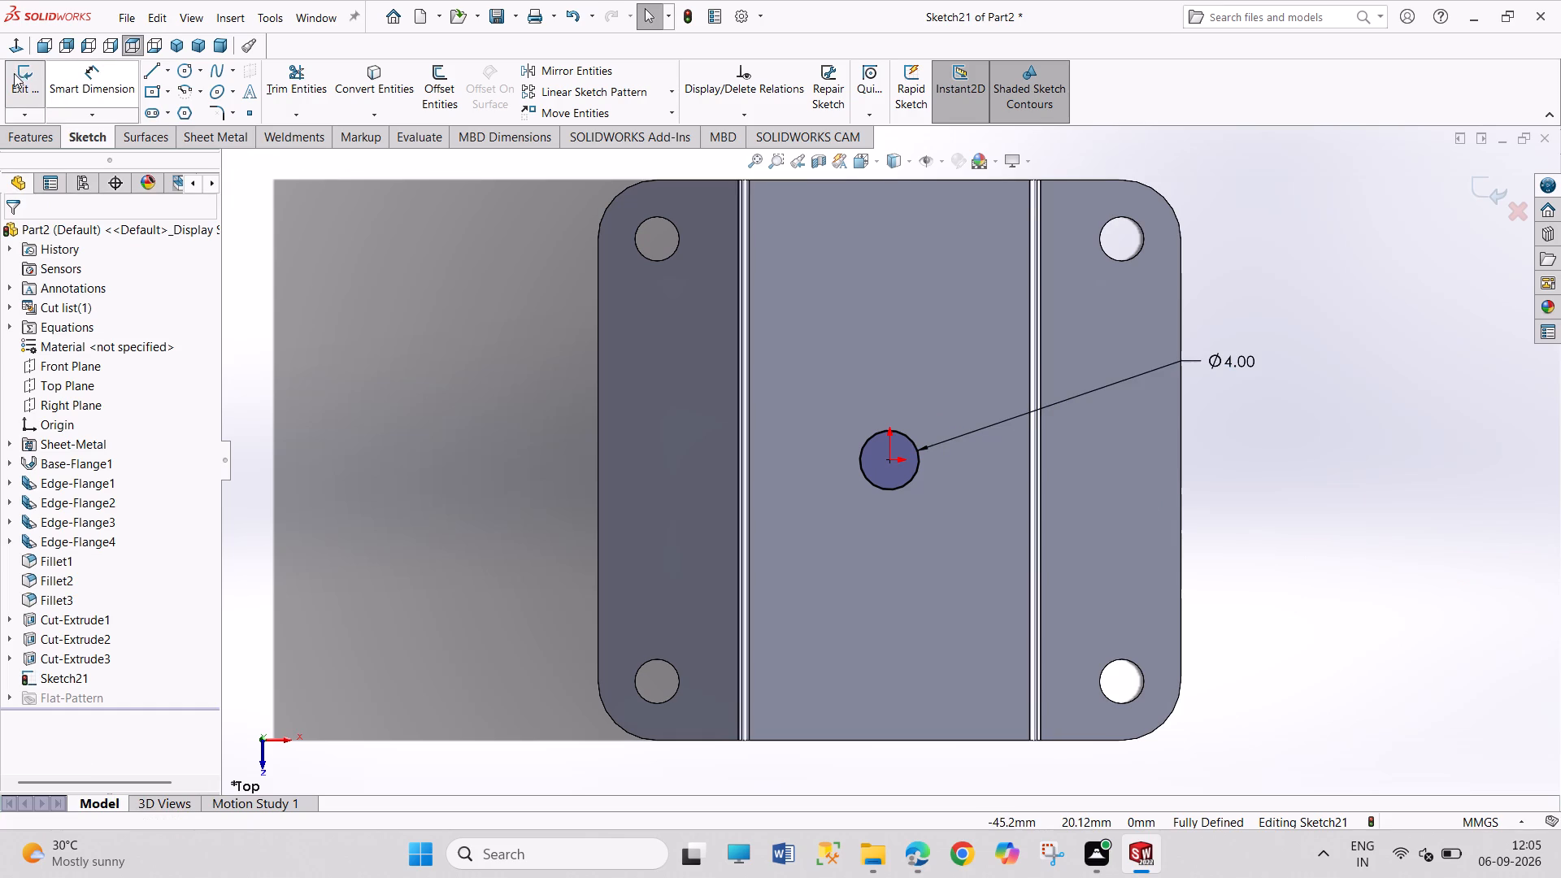
{"action": "left_click", "coordinate": [14, 73]}
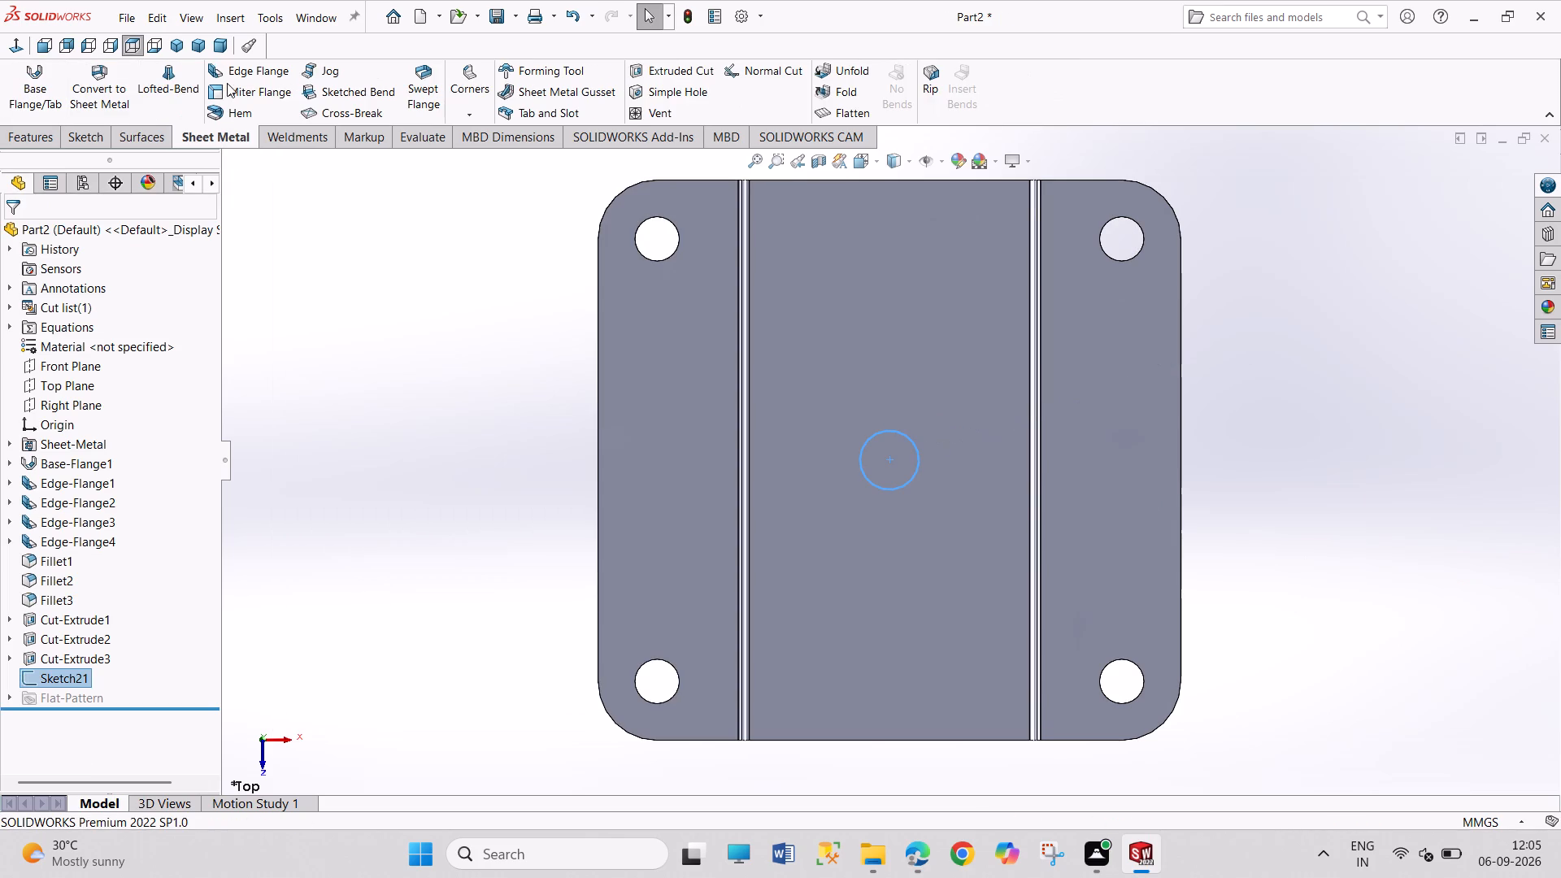
Cut the 4 mm circle through the top face with an Extruded Cut set to Through All, and show the part in isometric view.
{"action": "left_click", "coordinate": [654, 75]}
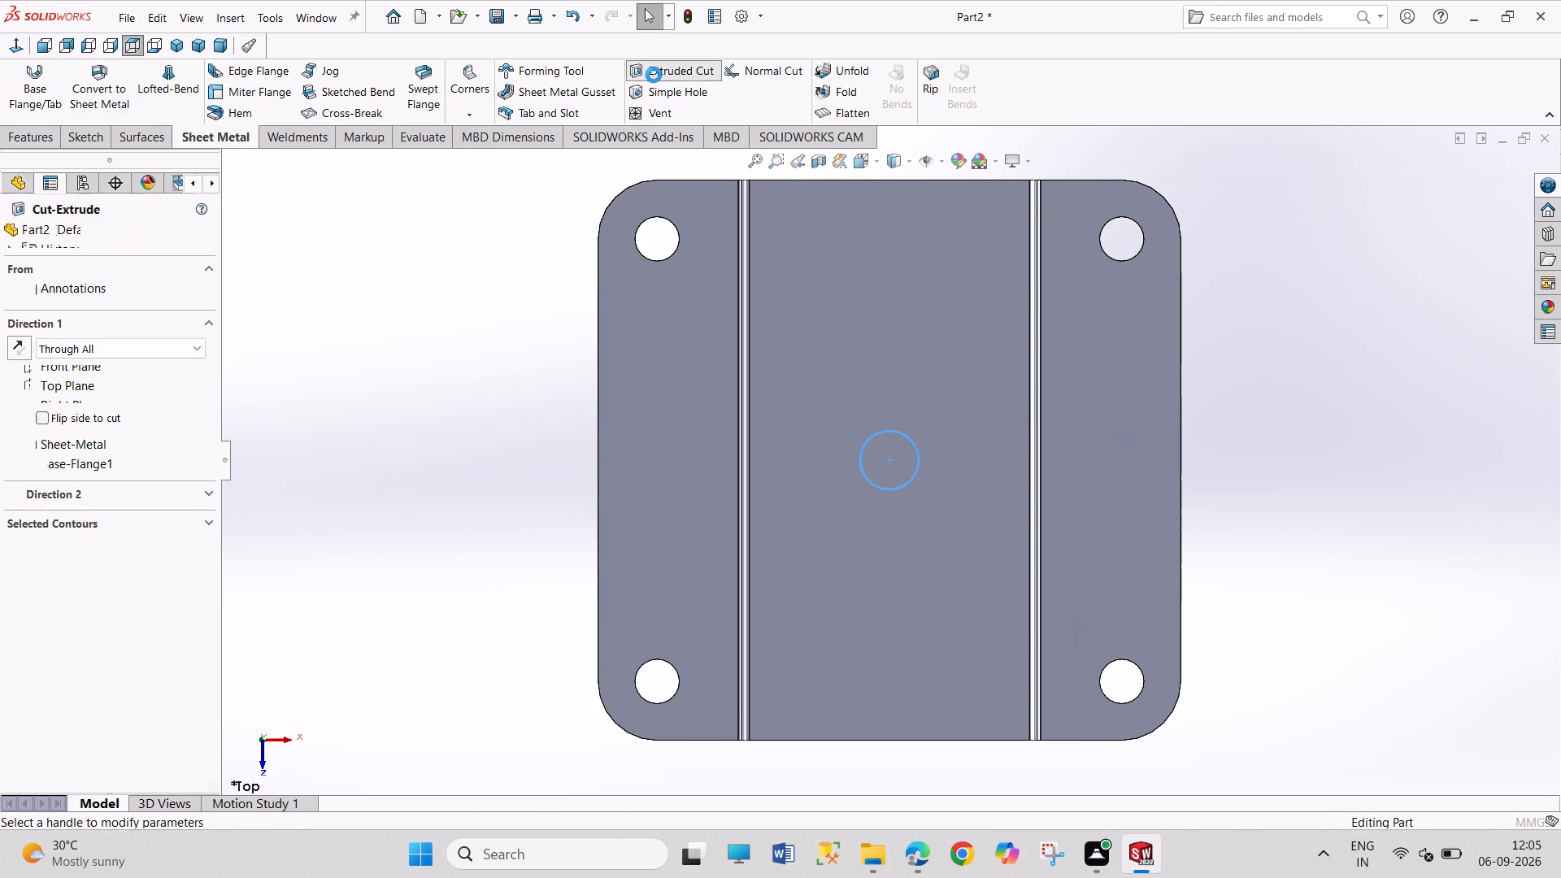
{"action": "left_click", "coordinate": [7, 234]}
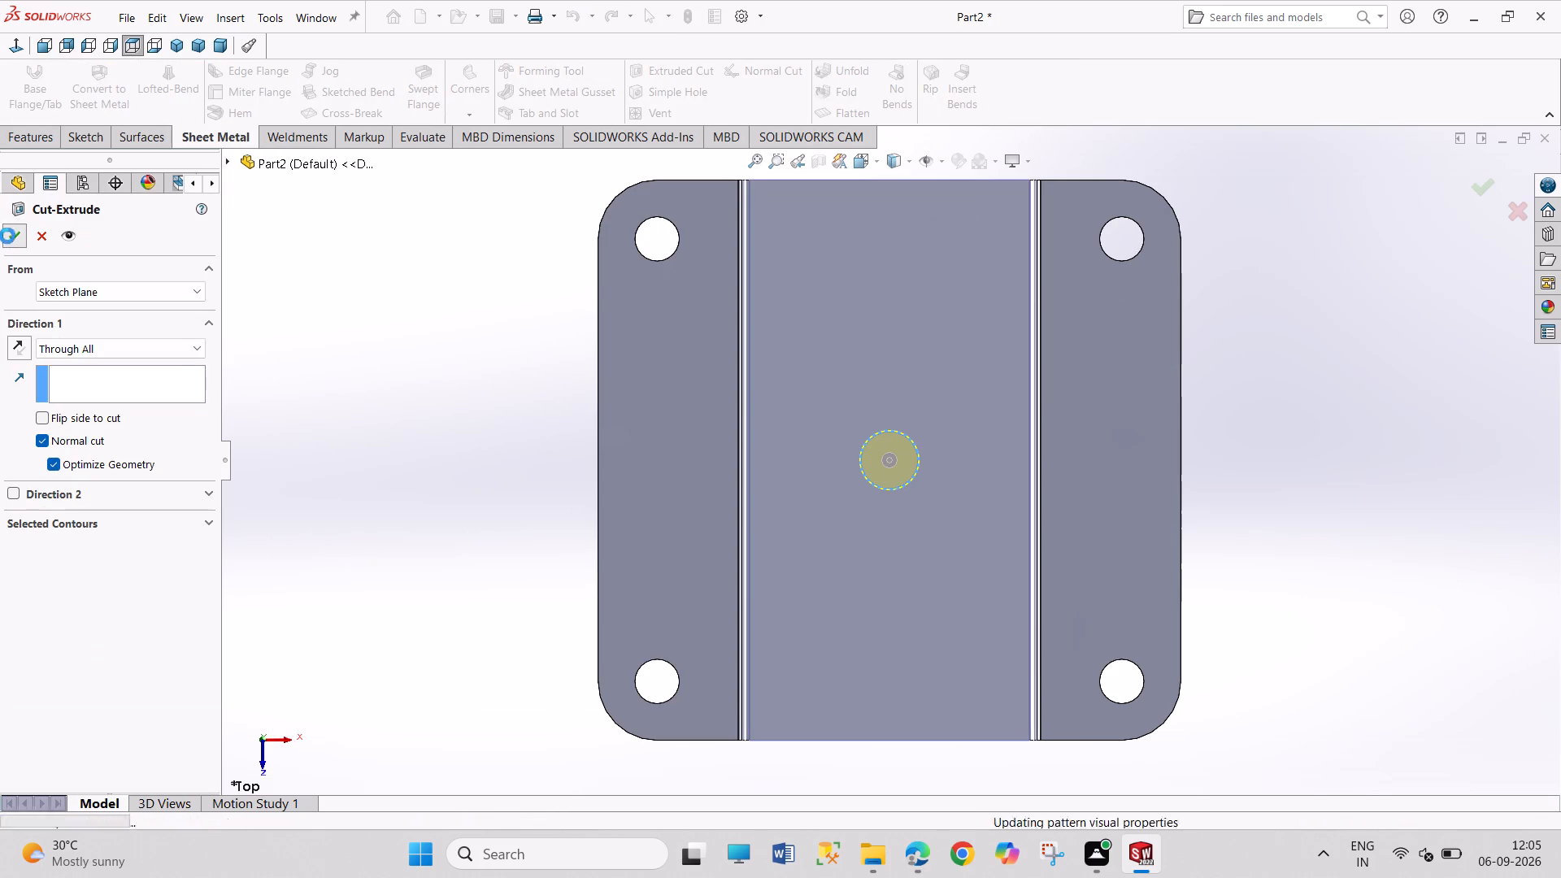
{"action": "left_click_drag", "start_coordinate": [321, 230], "coordinate": [371, 346]}
{"action": "left_click_drag", "start_coordinate": [317, 259], "coordinate": [357, 365]}
{"action": "left_click", "coordinate": [181, 41]}
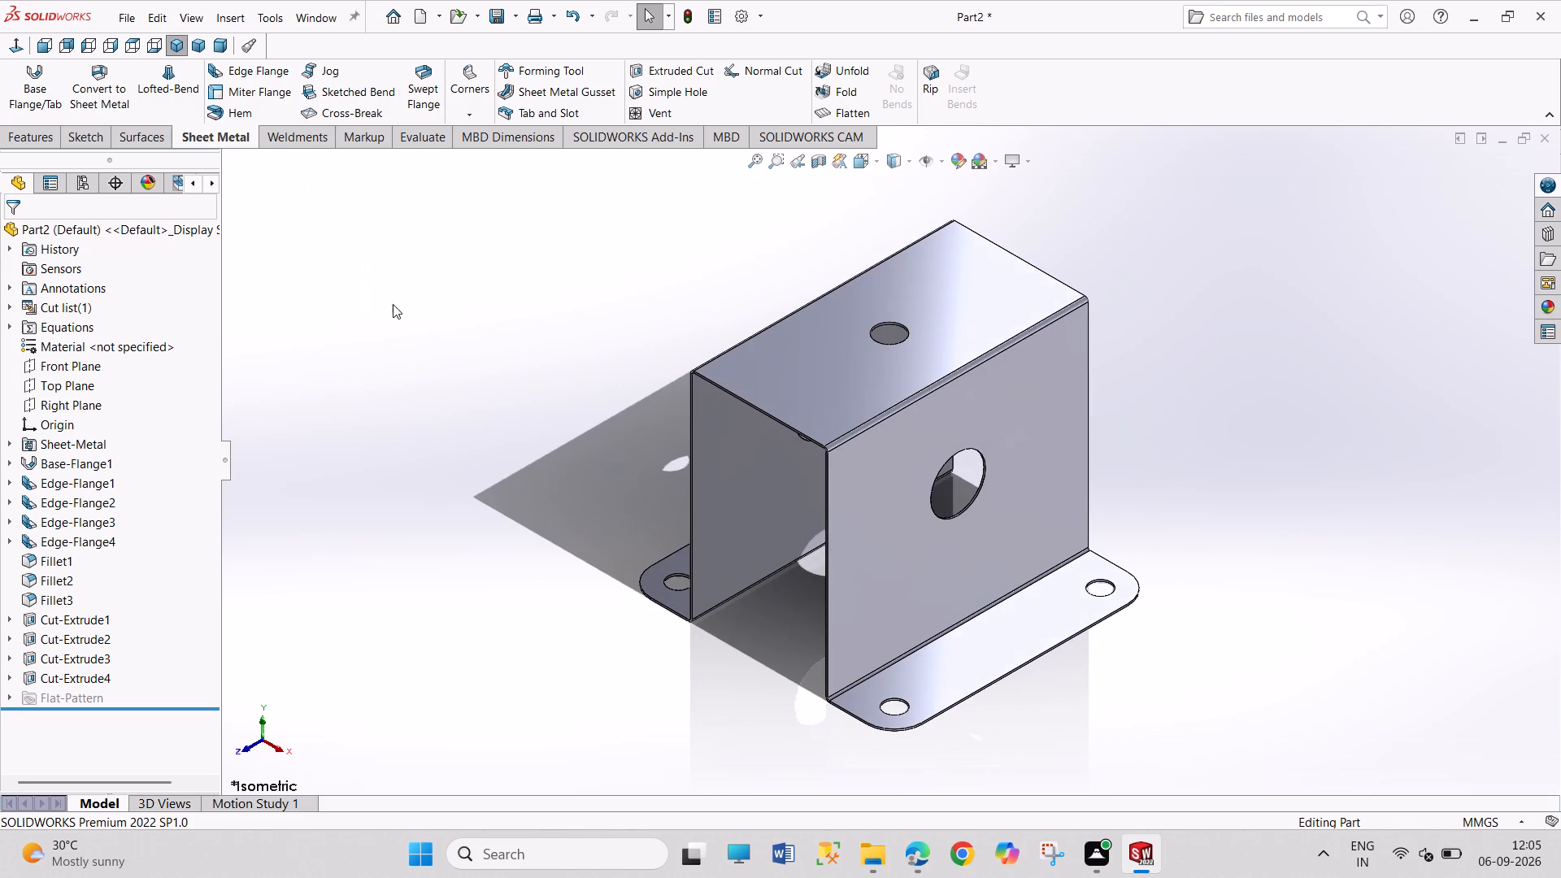
{"action": "left_click_drag", "start_coordinate": [395, 307], "coordinate": [486, 449]}
{"action": "left_click_drag", "start_coordinate": [407, 276], "coordinate": [489, 432]}
{"action": "left_click_drag", "start_coordinate": [431, 297], "coordinate": [474, 410]}
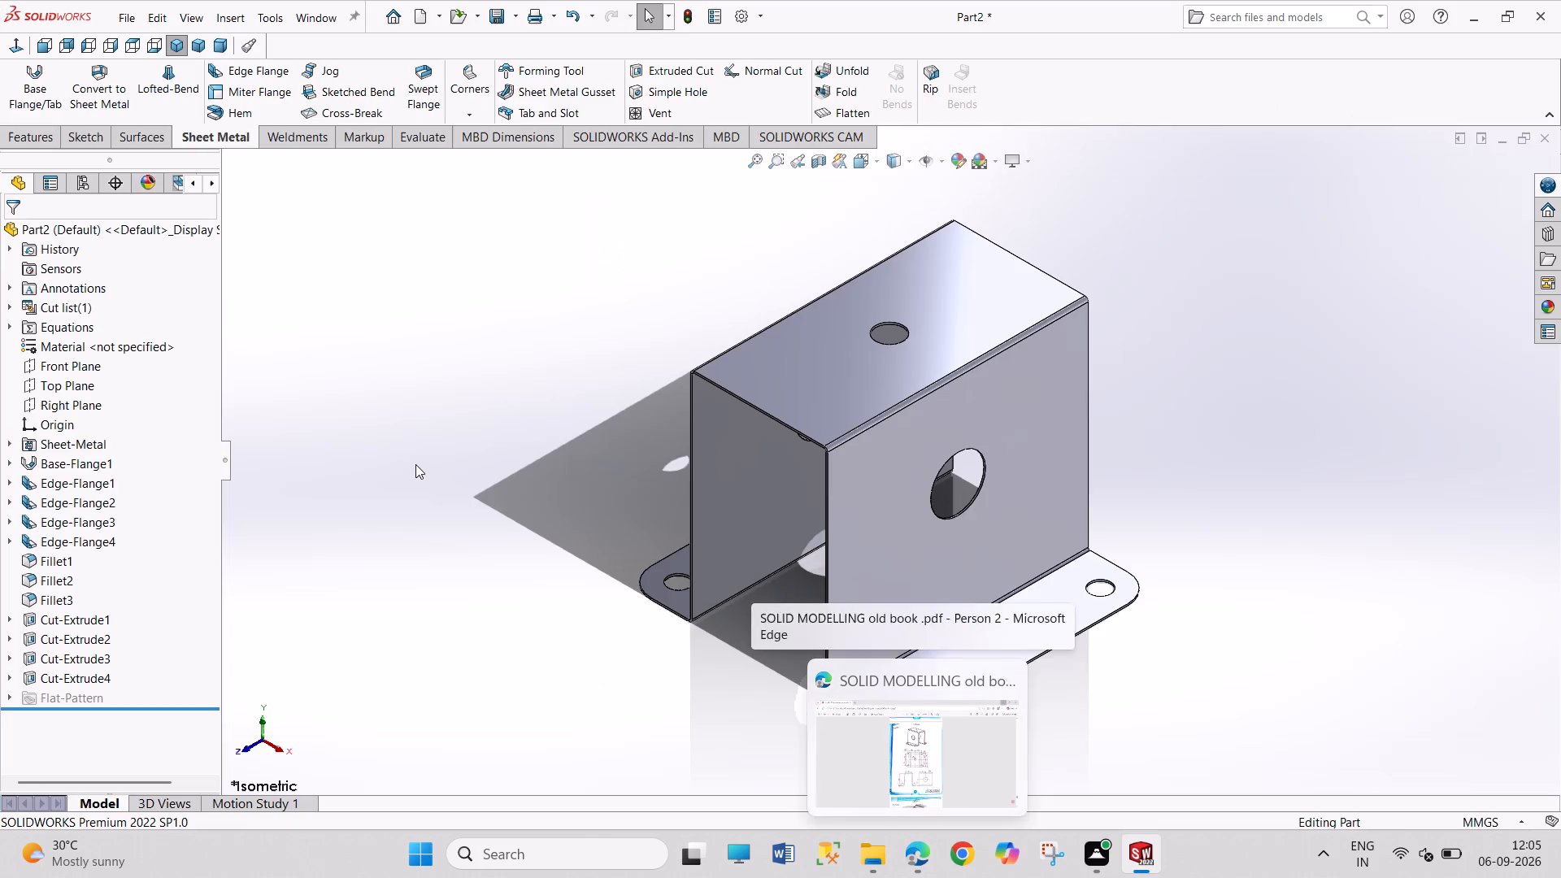
Save the part as SHEET METAL 7 in the FUJI folder.
{"action": "key", "text": "ctrl+s"}
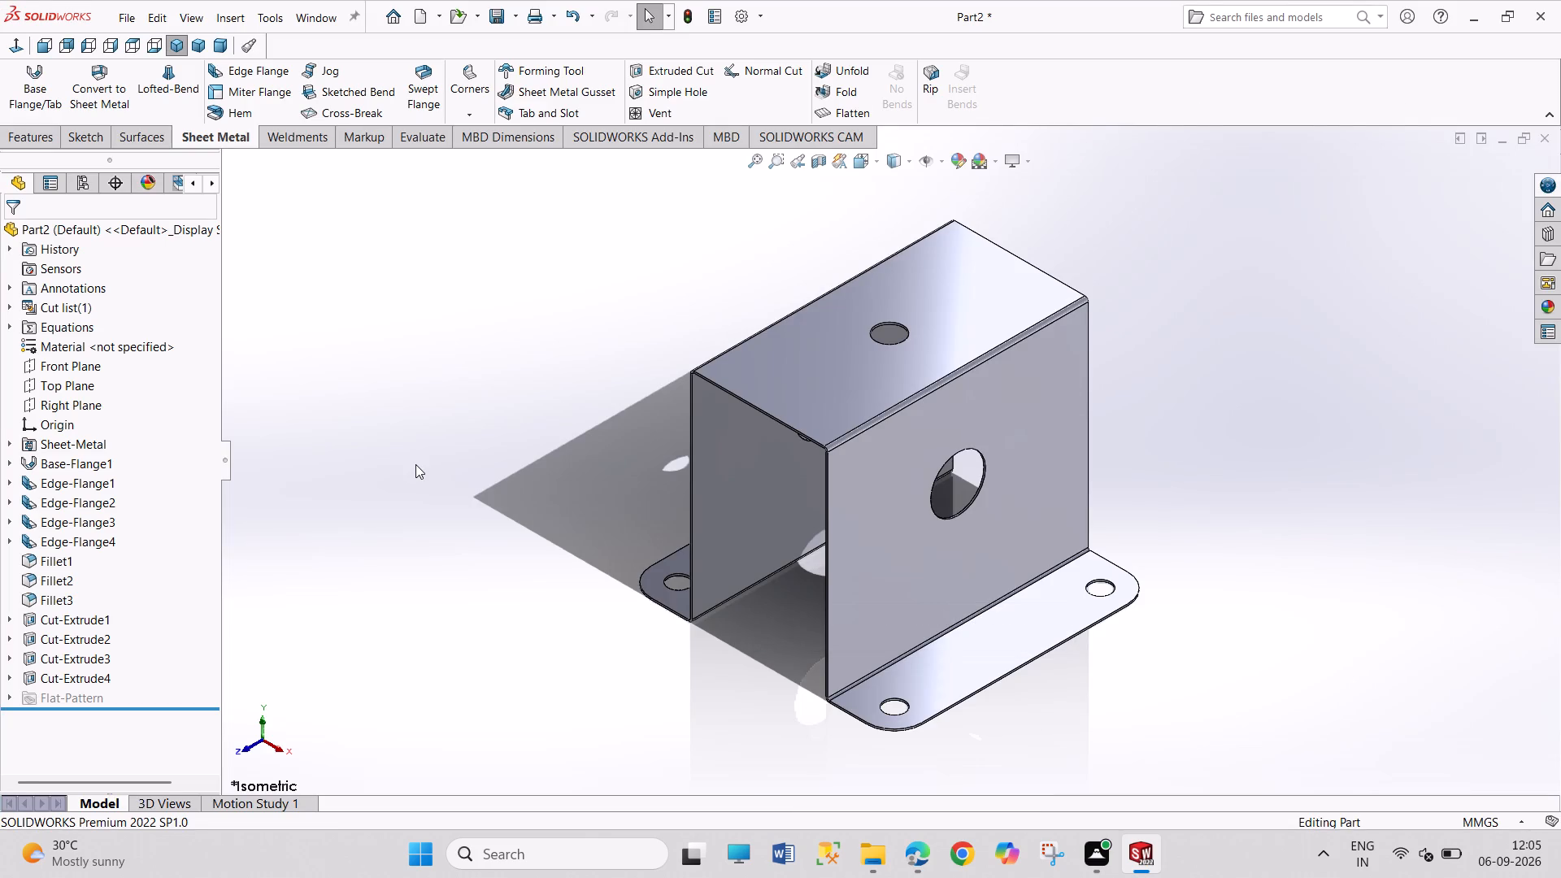
{"action": "type", "text": "SHEET"}
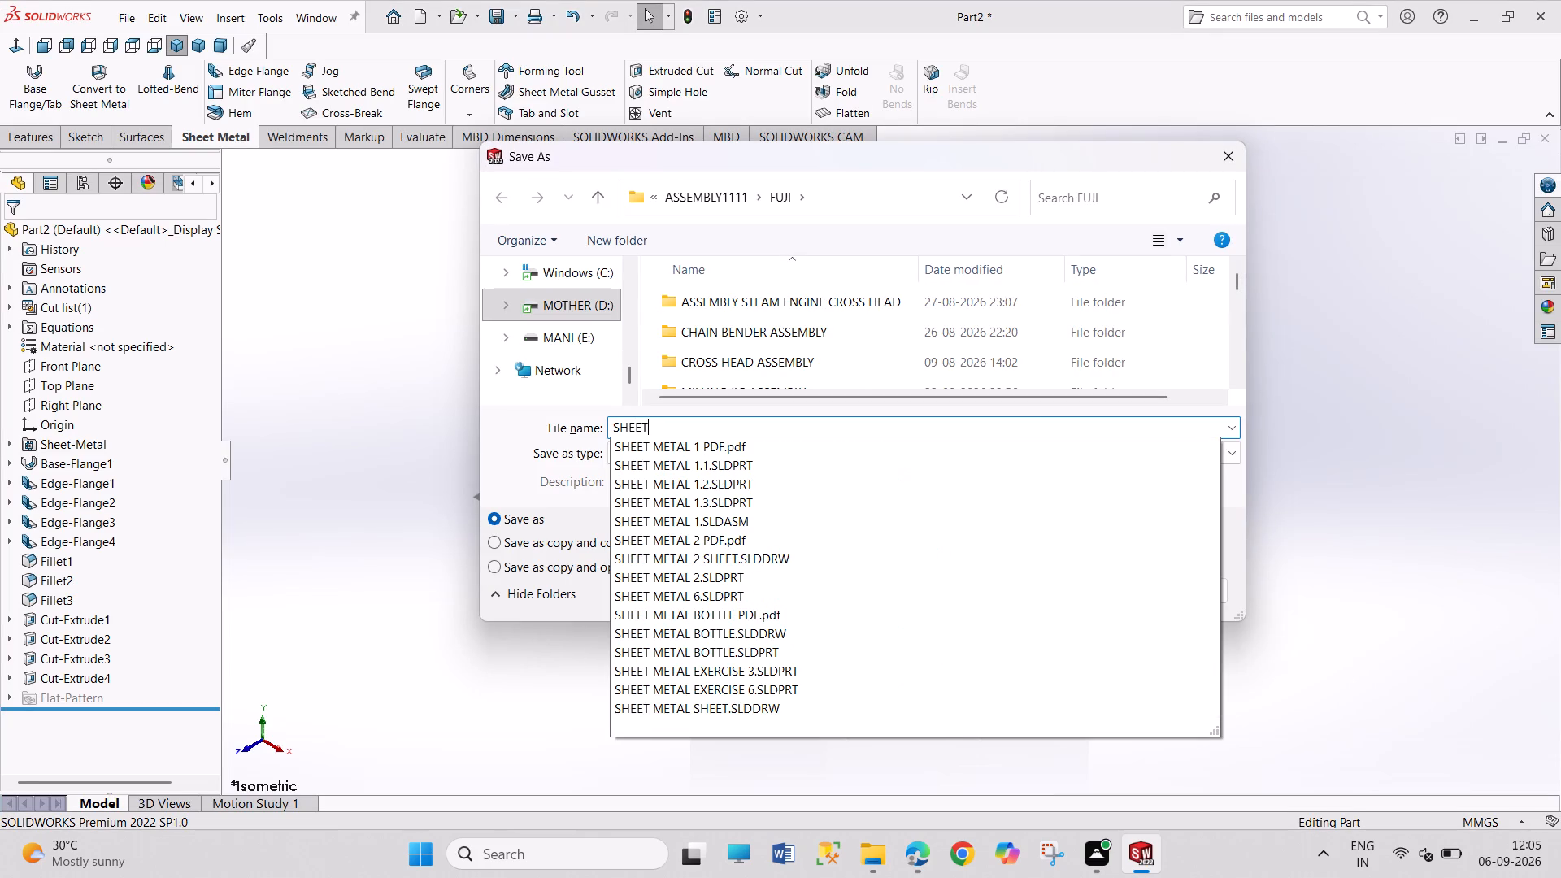
{"action": "key", "text": "space"}
{"action": "key", "text": "n"}
{"action": "key", "text": "BackSpace"}
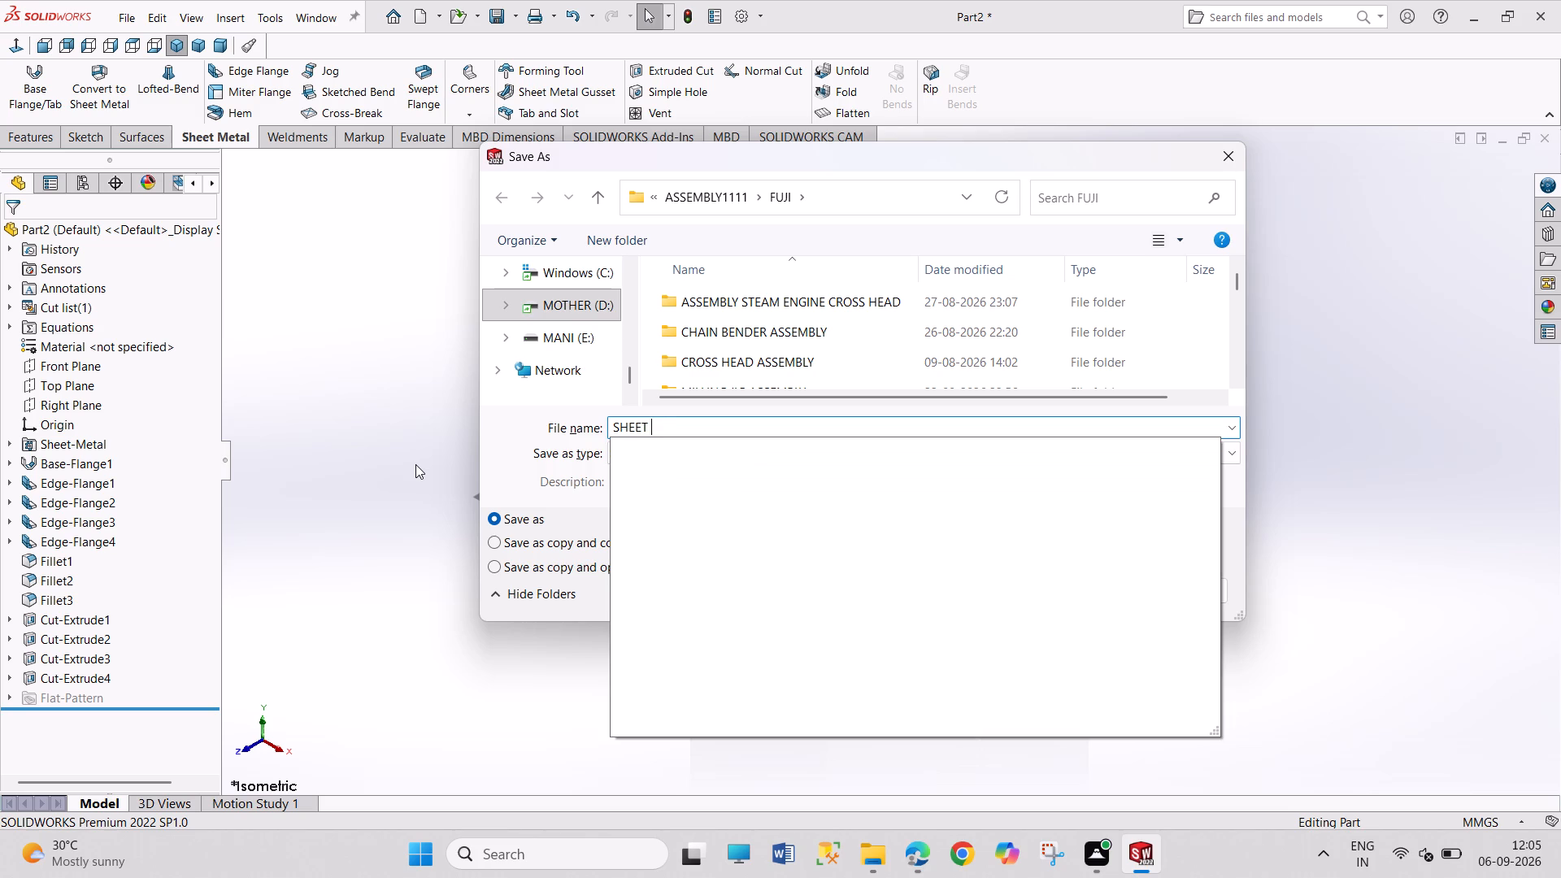
{"action": "type", "text": "META"}
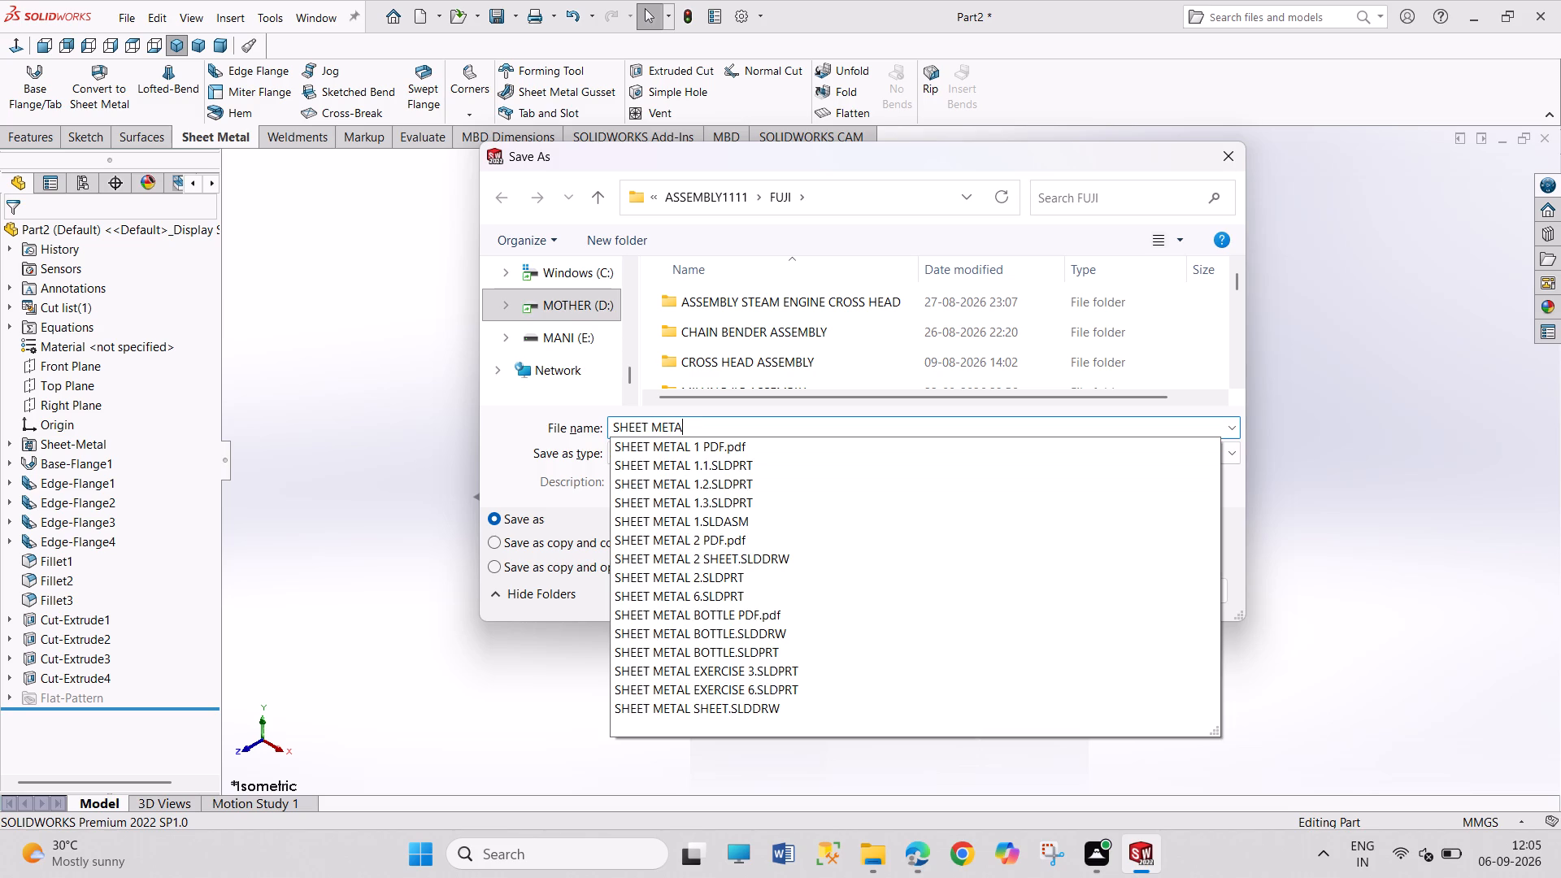
{"action": "type", "text": "L"}
{"action": "key", "text": "space"}
{"action": "key", "text": "7"}
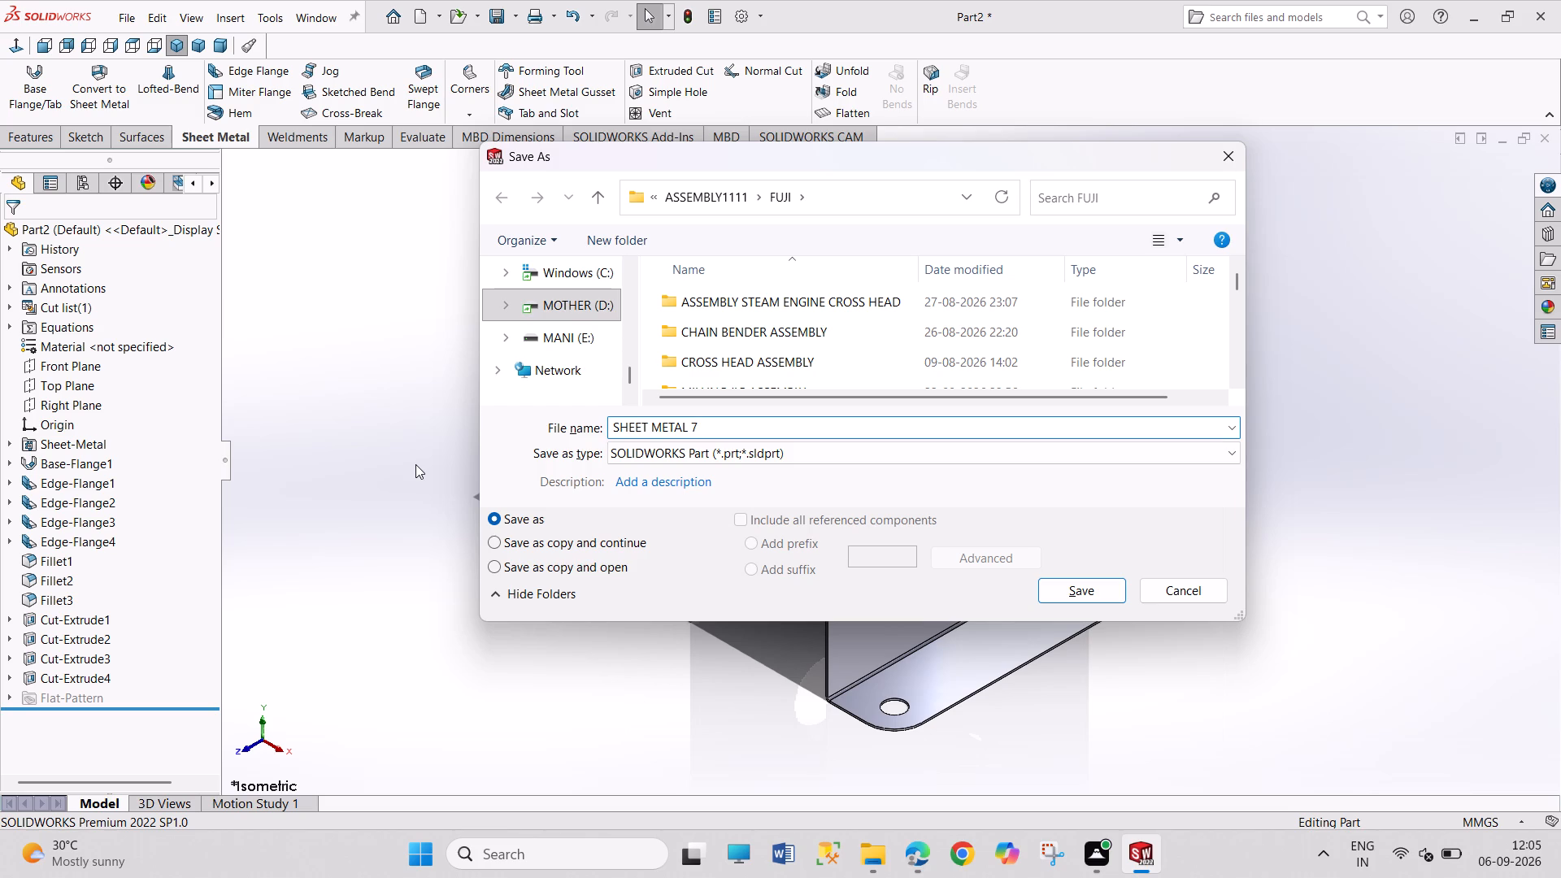
{"action": "key", "text": "Return"}
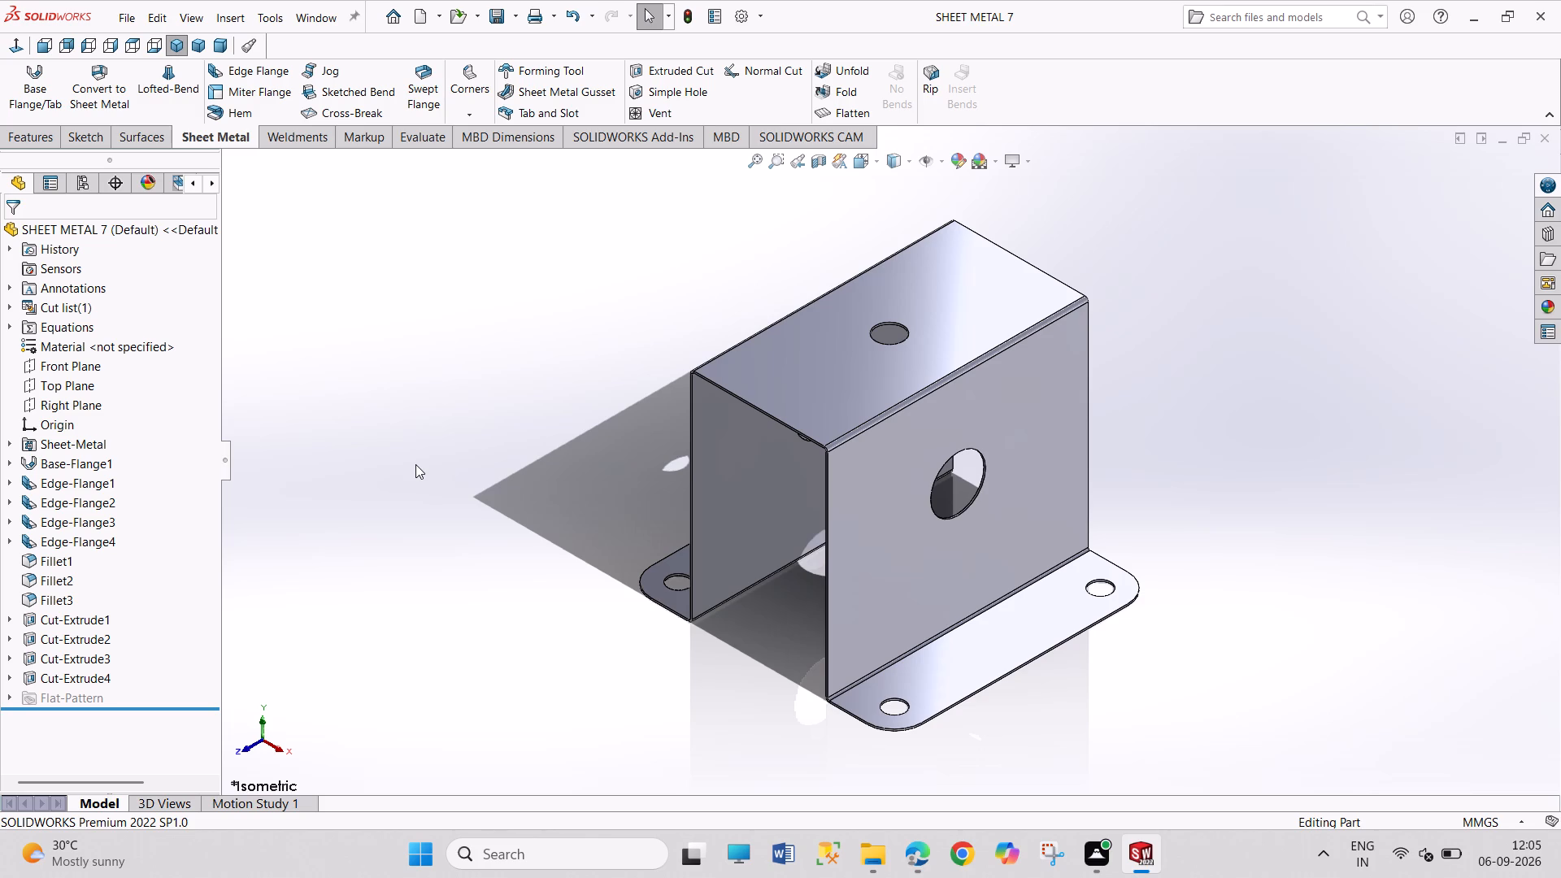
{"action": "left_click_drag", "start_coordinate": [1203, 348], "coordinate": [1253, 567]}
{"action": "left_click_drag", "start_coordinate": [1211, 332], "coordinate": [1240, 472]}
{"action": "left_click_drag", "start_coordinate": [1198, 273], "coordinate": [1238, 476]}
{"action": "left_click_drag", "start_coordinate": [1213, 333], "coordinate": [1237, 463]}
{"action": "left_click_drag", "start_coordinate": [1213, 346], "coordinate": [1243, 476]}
Create a new drawing with the A4 (ANSI) Landscape sheet format.
{"action": "key", "text": "ctrl+n"}
{"action": "key", "text": "Right"}
{"action": "key", "text": "Right"}
{"action": "key", "text": "Return"}
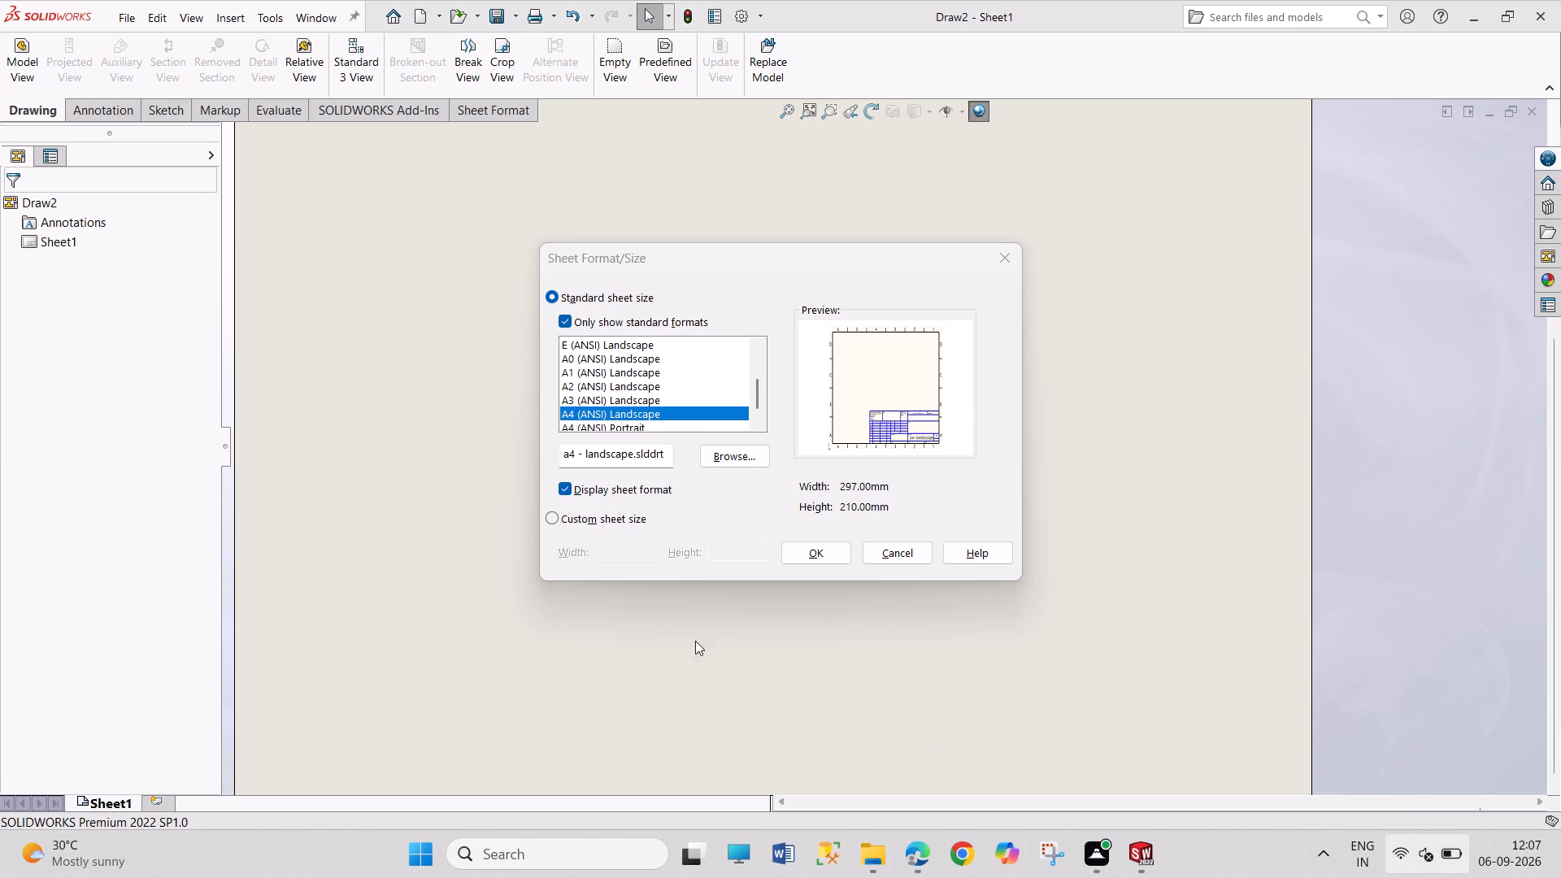
{"action": "left_click", "coordinate": [817, 562]}
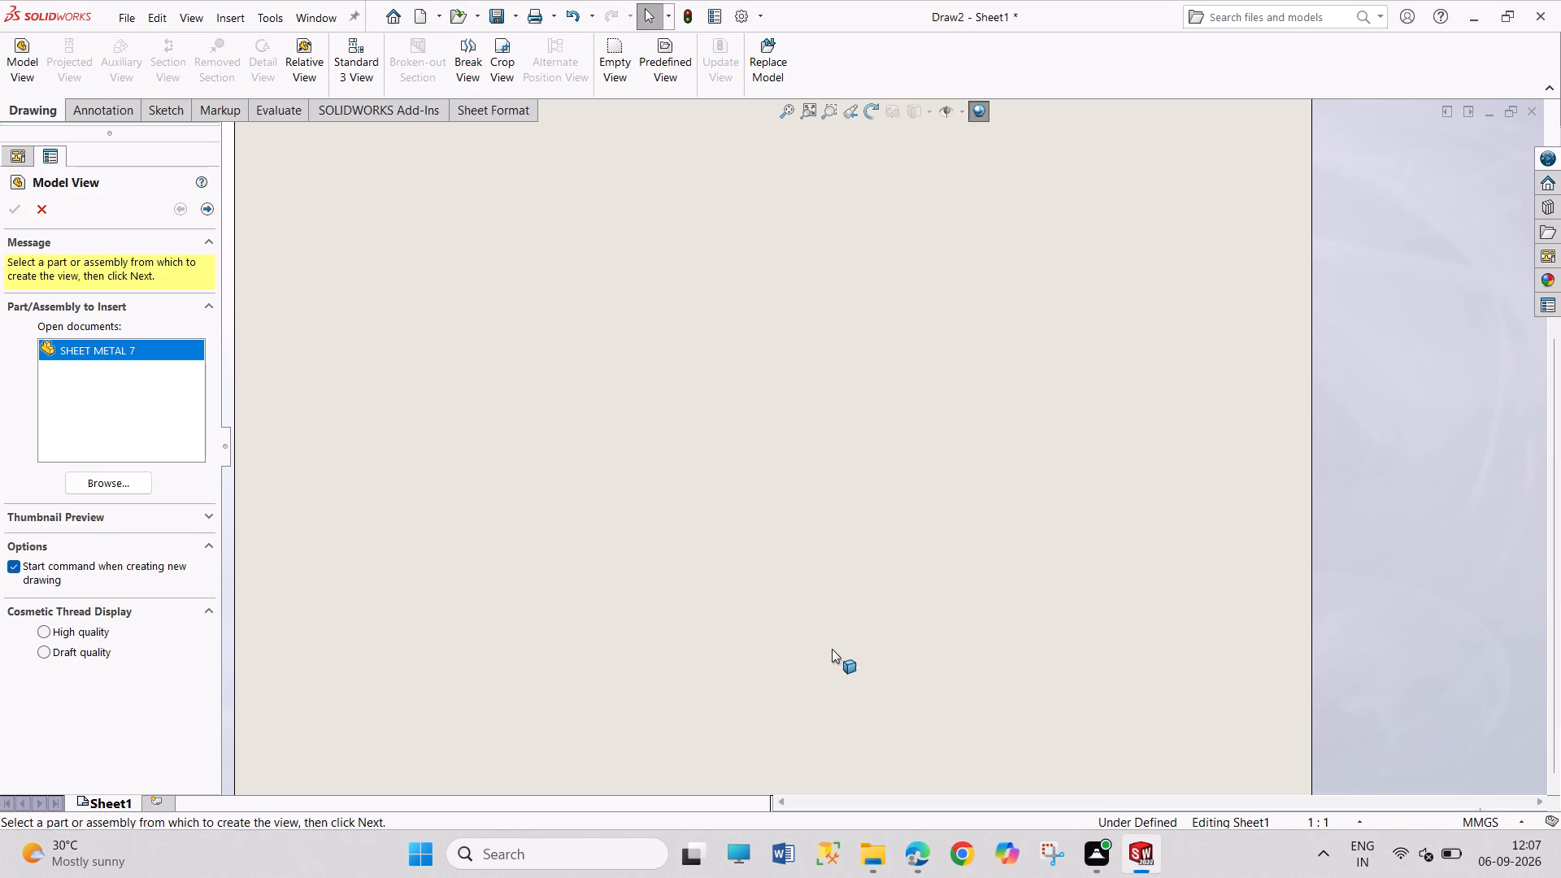
Insert an isometric model view of SHEET METAL 7 in the upper-right area of the drawing sheet.
{"action": "double_click", "coordinate": [156, 349]}
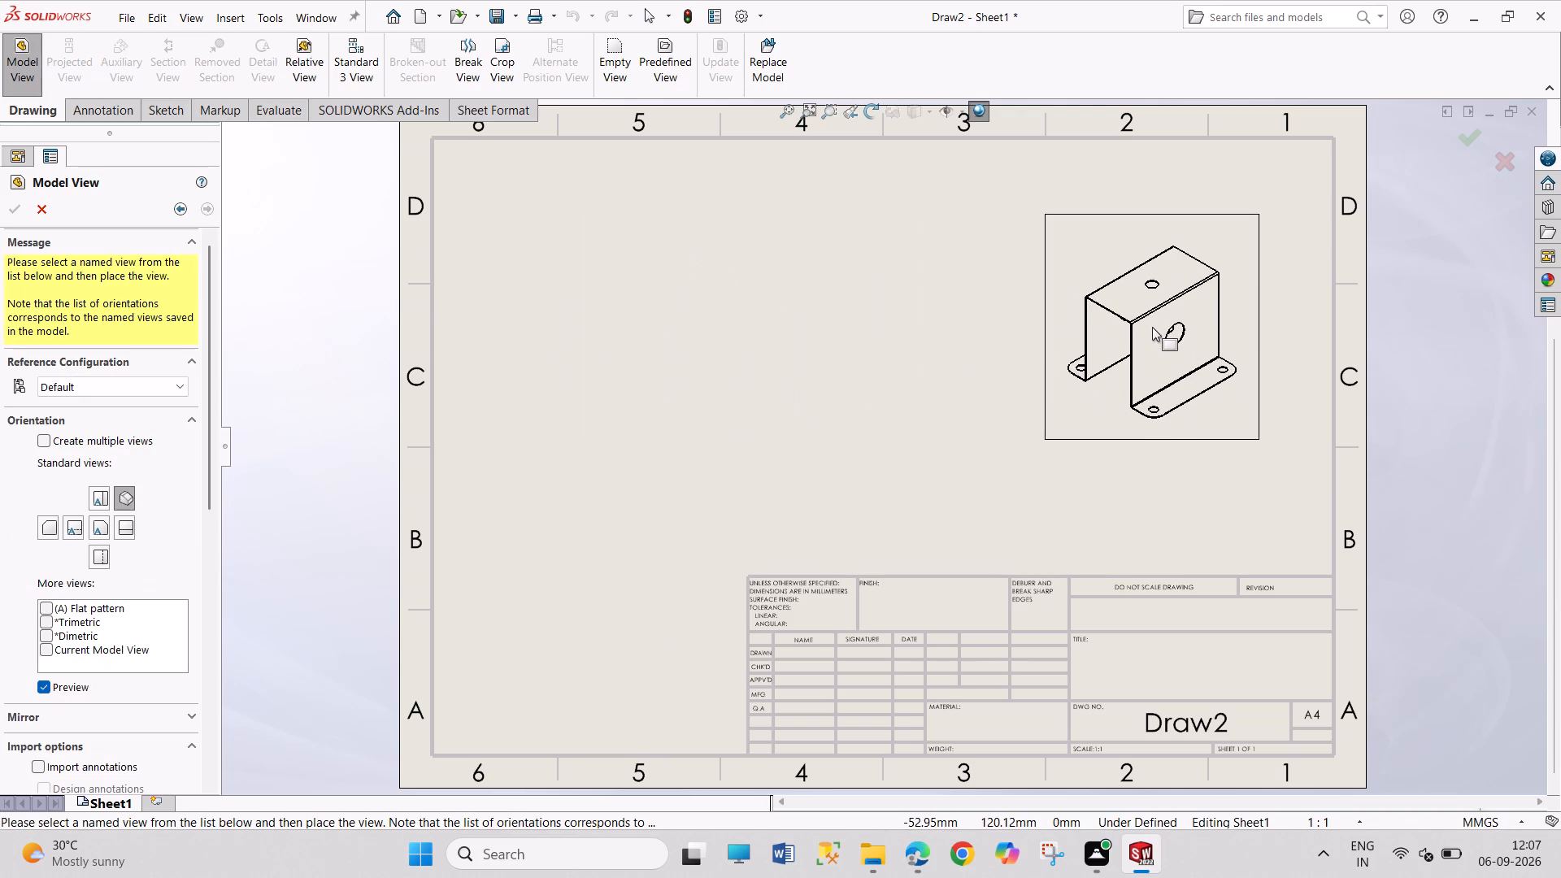
{"action": "left_click", "coordinate": [1145, 326]}
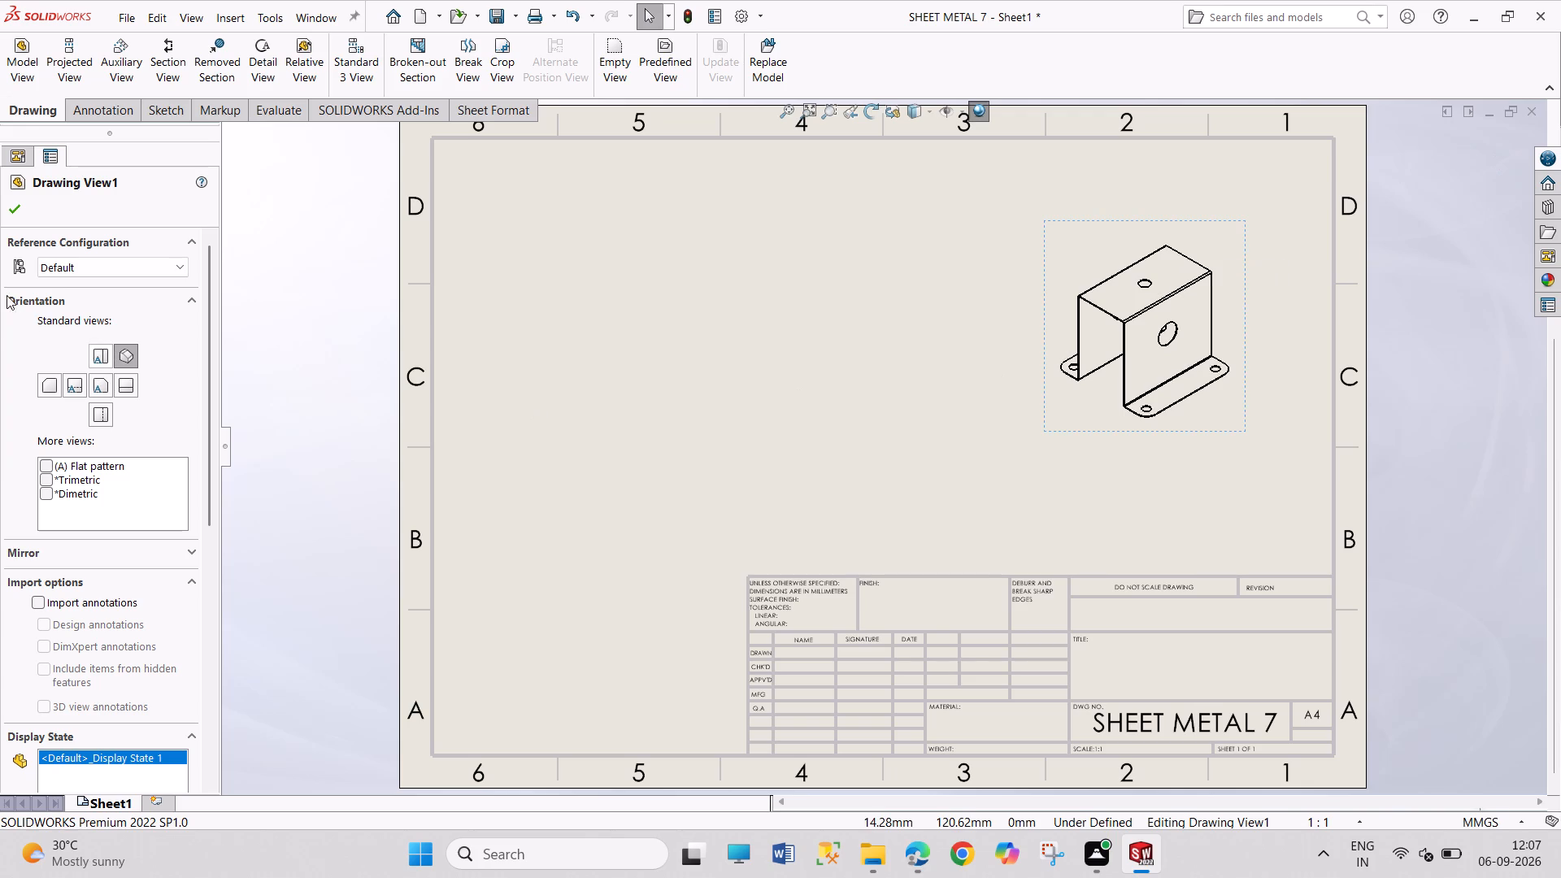
{"action": "left_click", "coordinate": [12, 206]}
{"action": "left_click_drag", "start_coordinate": [306, 354], "coordinate": [349, 432]}
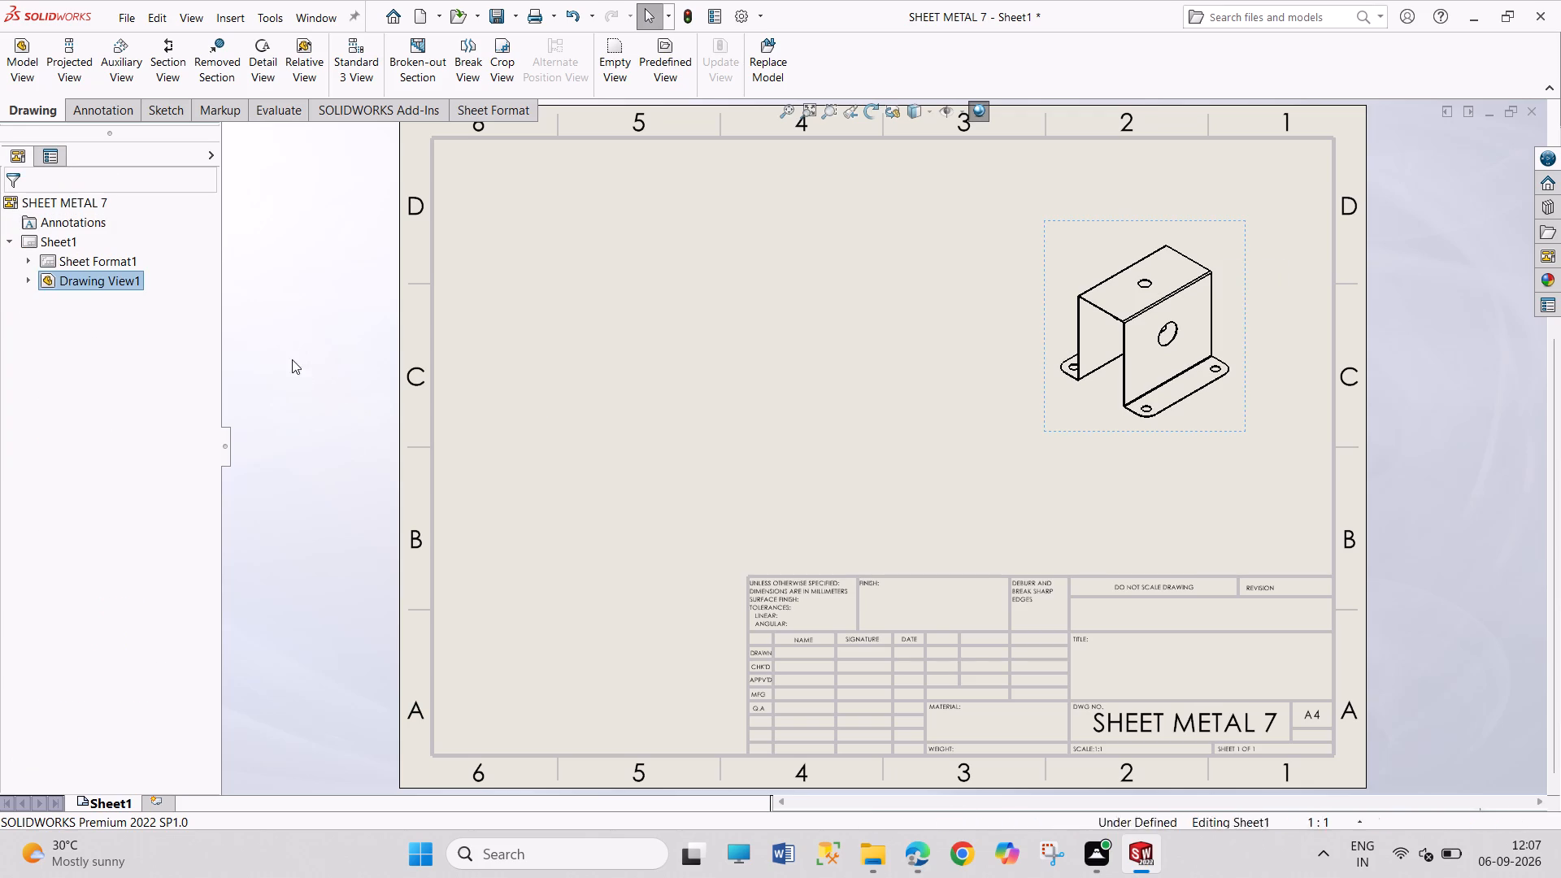
{"action": "left_click_drag", "start_coordinate": [294, 359], "coordinate": [350, 465]}
{"action": "left_click_drag", "start_coordinate": [279, 360], "coordinate": [346, 506]}
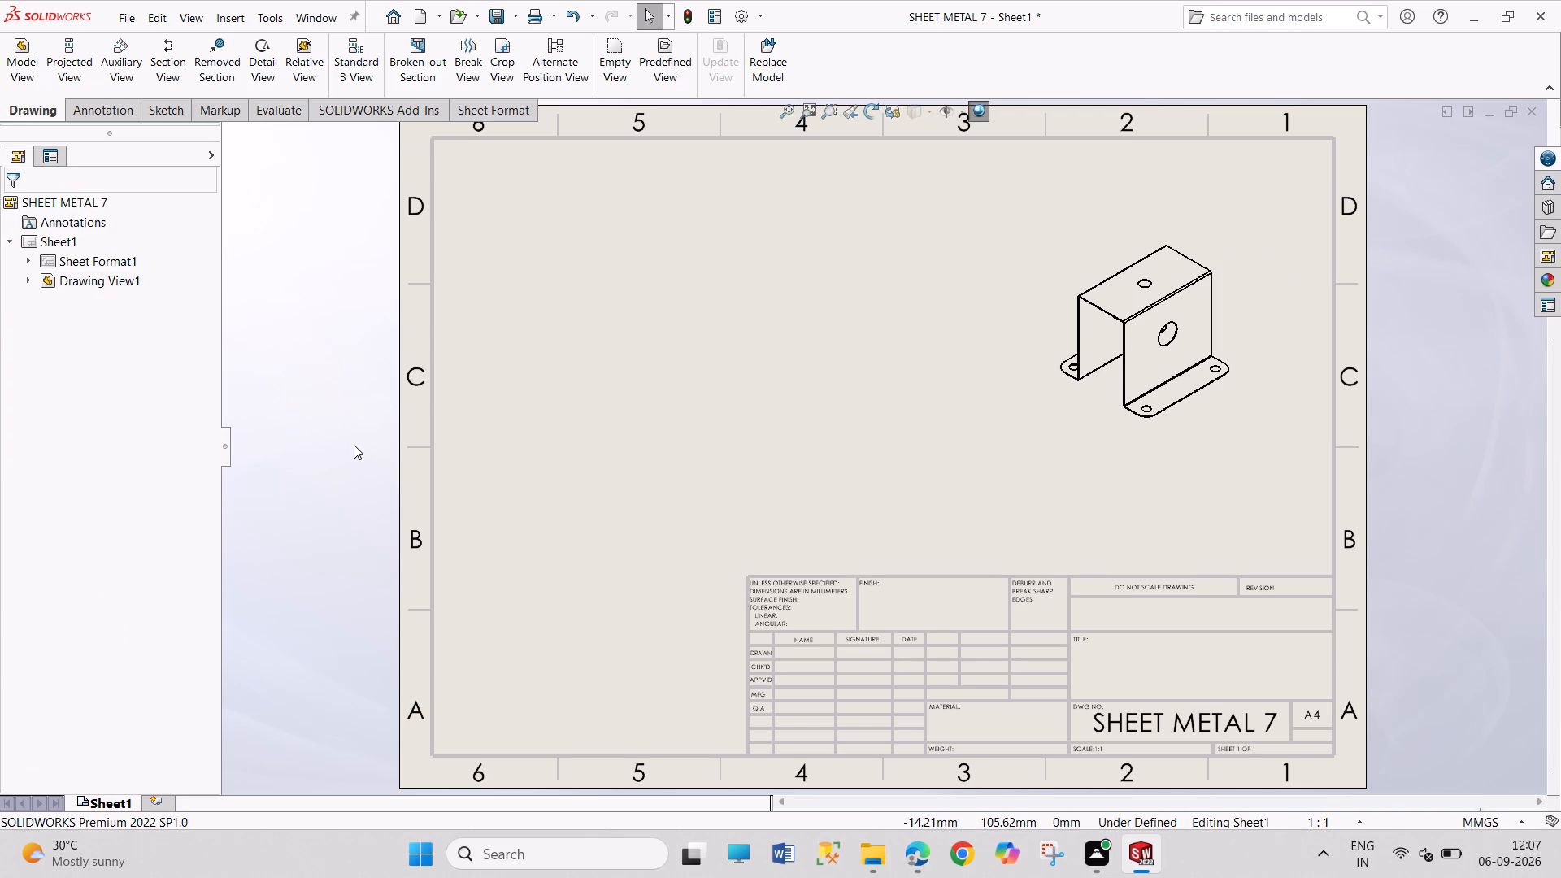
Switch to the SHEET METAL 7 part and unfold all its bends, keeping the top face fixed.
{"action": "left_click", "coordinate": [316, 21]}
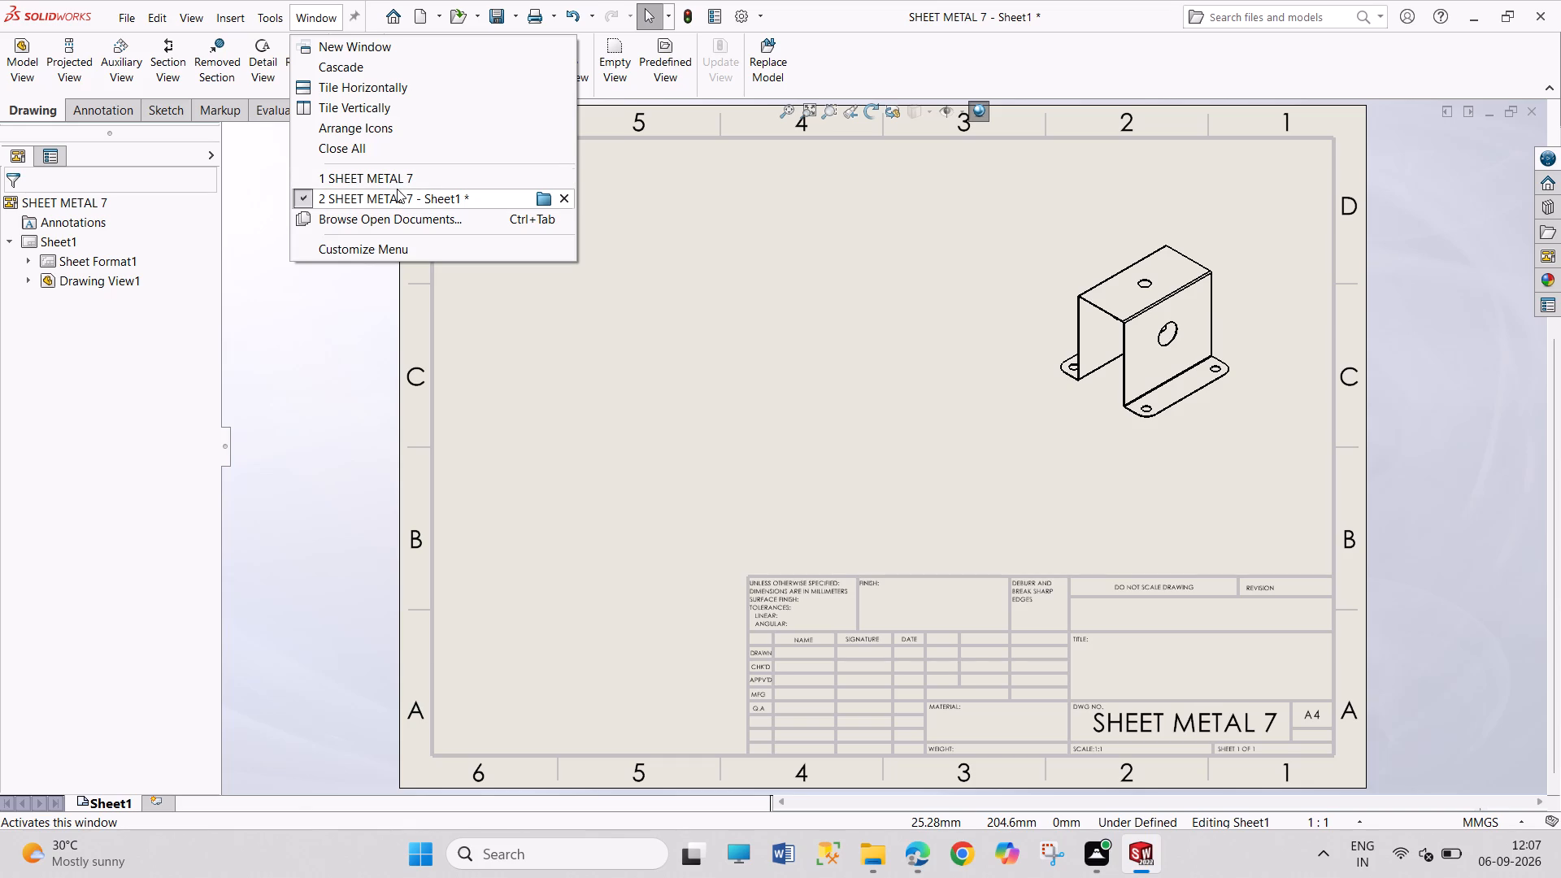
{"action": "left_click", "coordinate": [406, 177]}
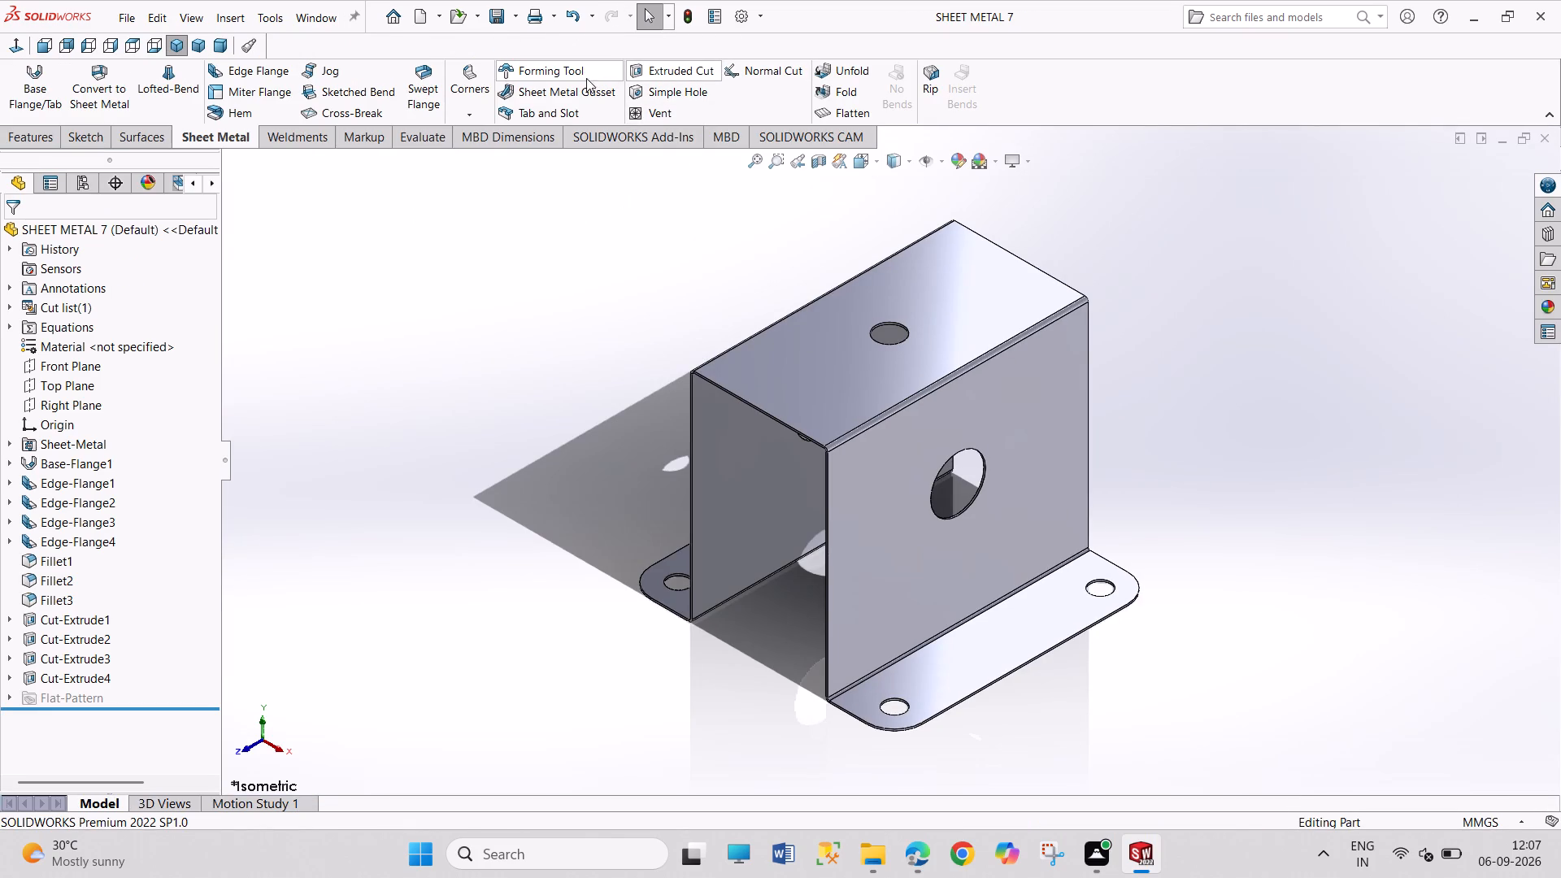
{"action": "left_click", "coordinate": [827, 67]}
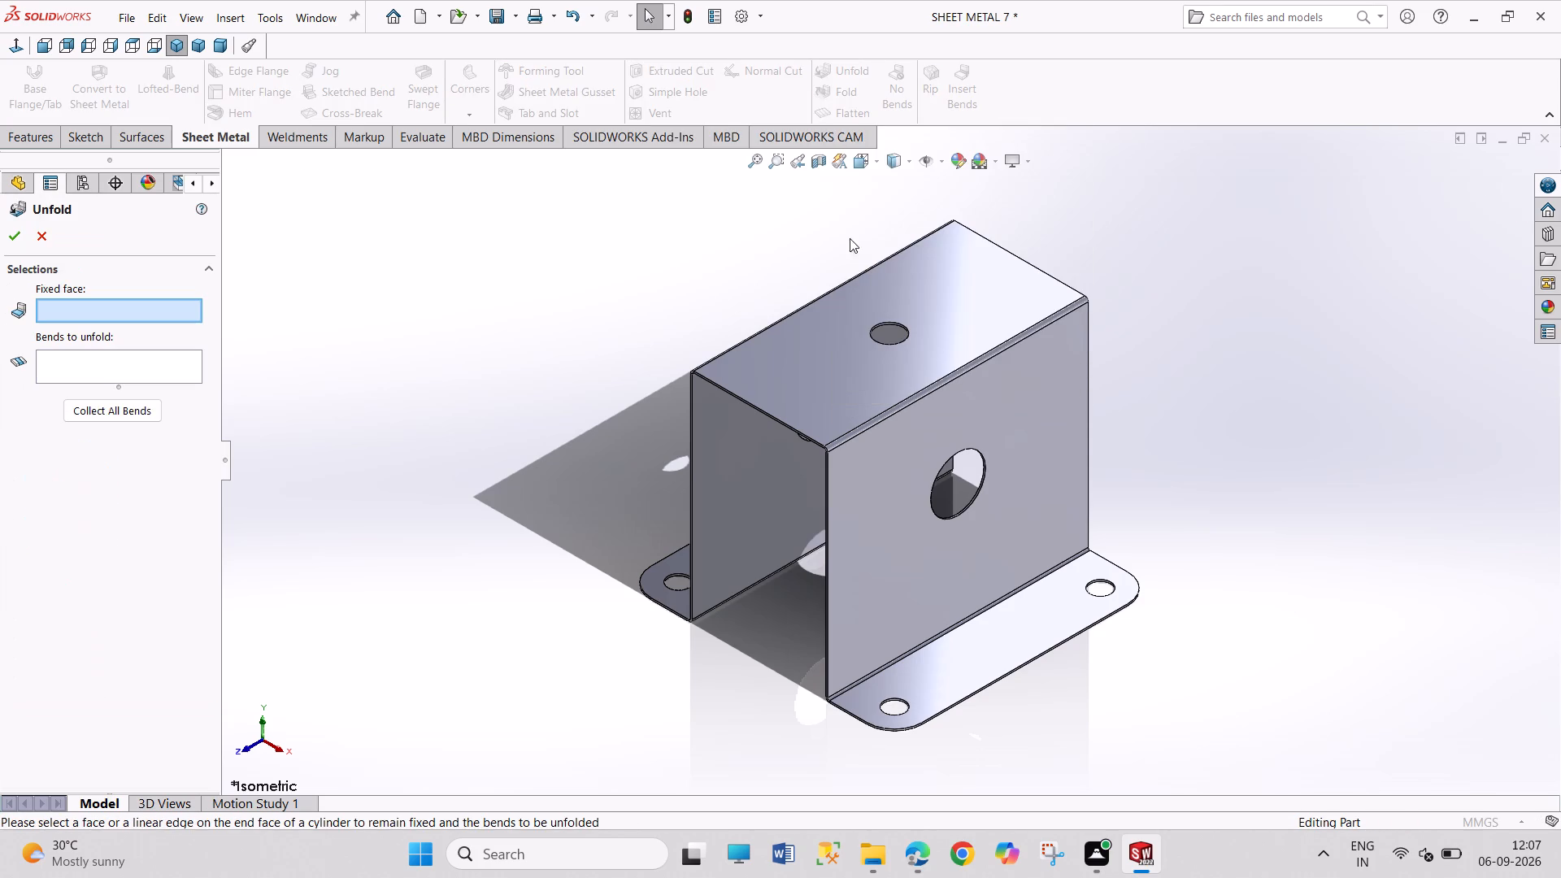
{"action": "left_click", "coordinate": [841, 366]}
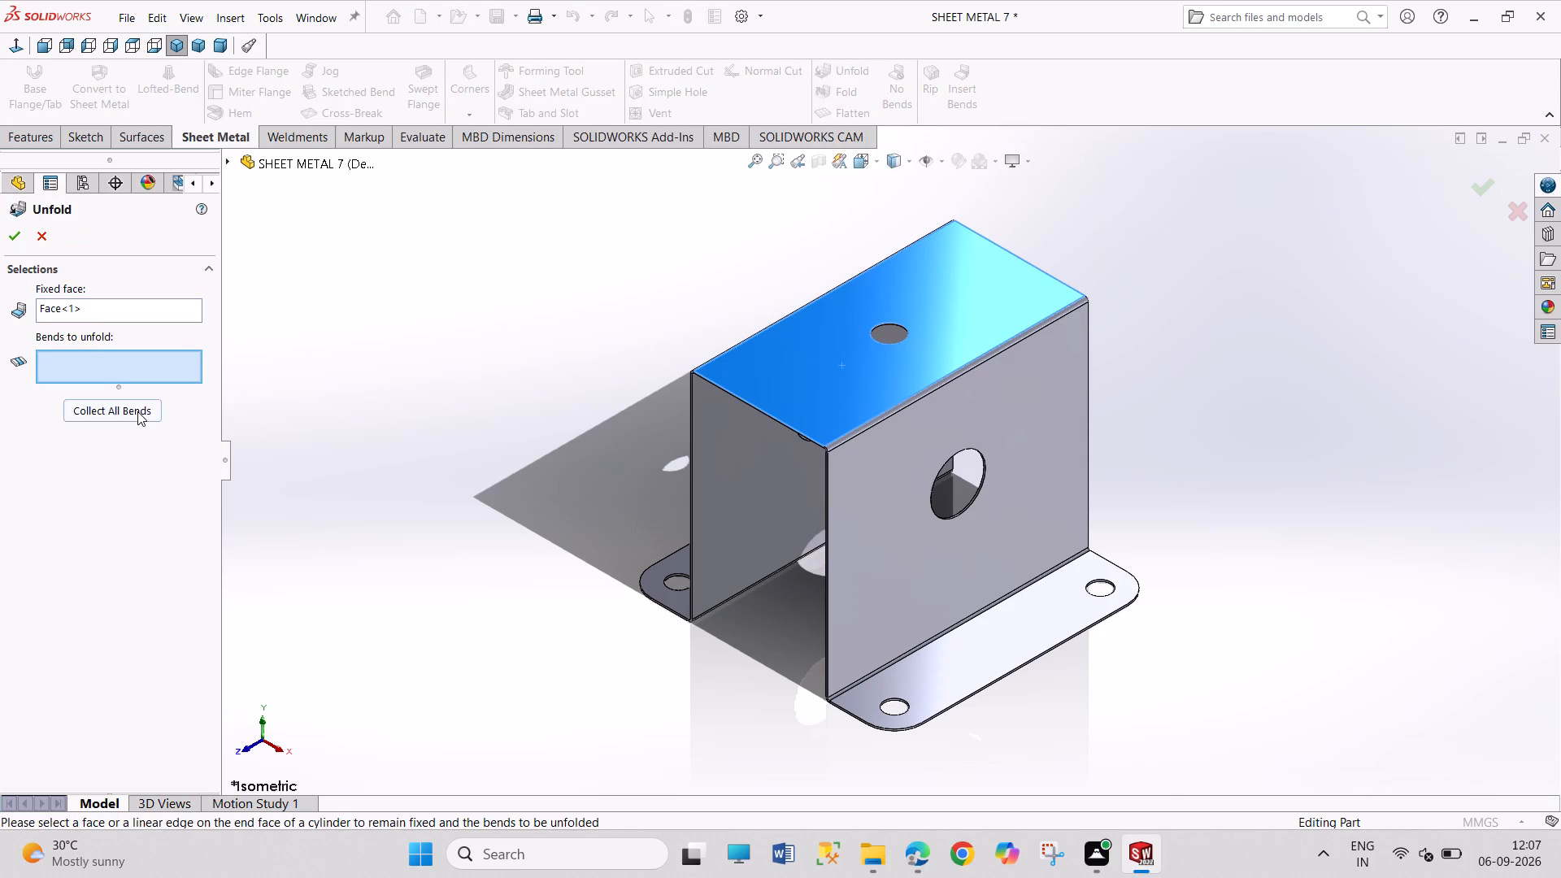
{"action": "left_click", "coordinate": [137, 411]}
{"action": "left_click", "coordinate": [7, 243]}
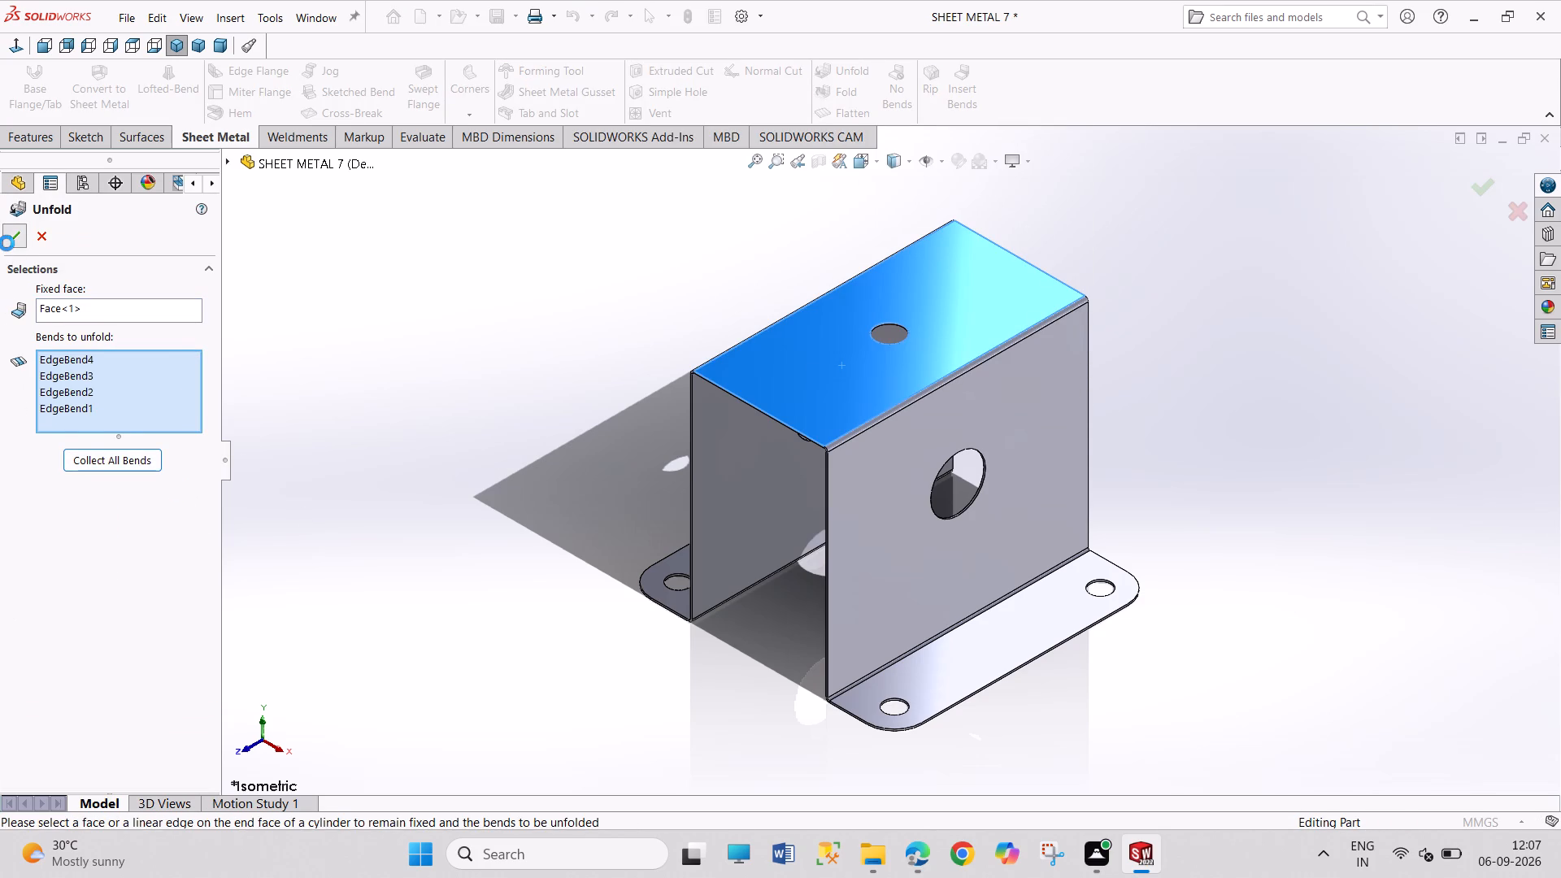
{"action": "left_click_drag", "start_coordinate": [527, 470], "coordinate": [607, 593]}
{"action": "left_click_drag", "start_coordinate": [520, 451], "coordinate": [598, 561]}
Switch back to the SHEET METAL 7 drawing sheet.
{"action": "left_click", "coordinate": [324, 24]}
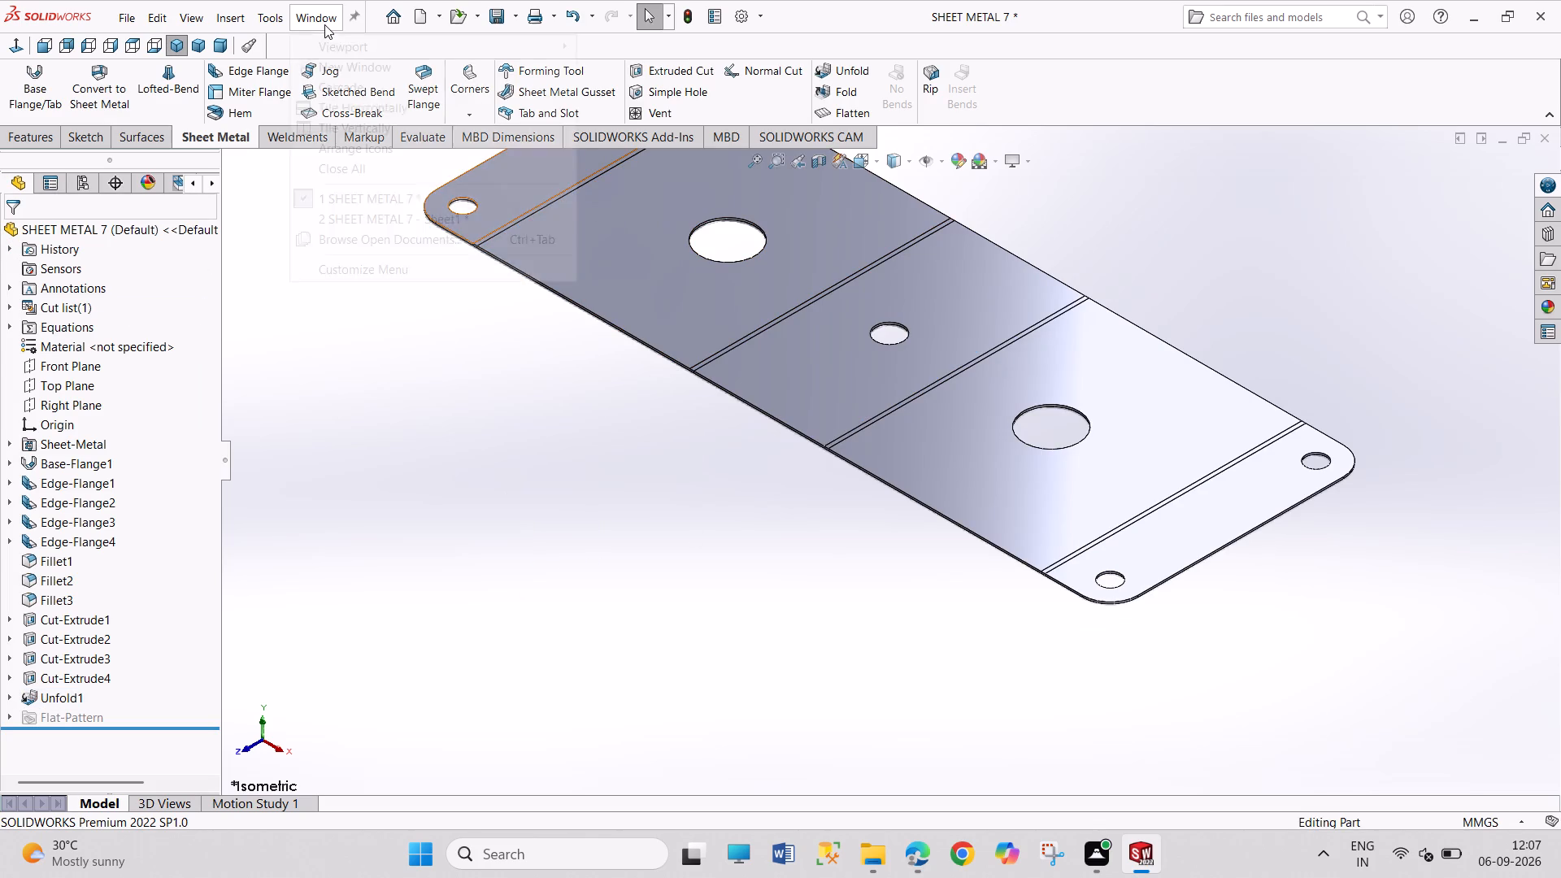
{"action": "left_click", "coordinate": [394, 219]}
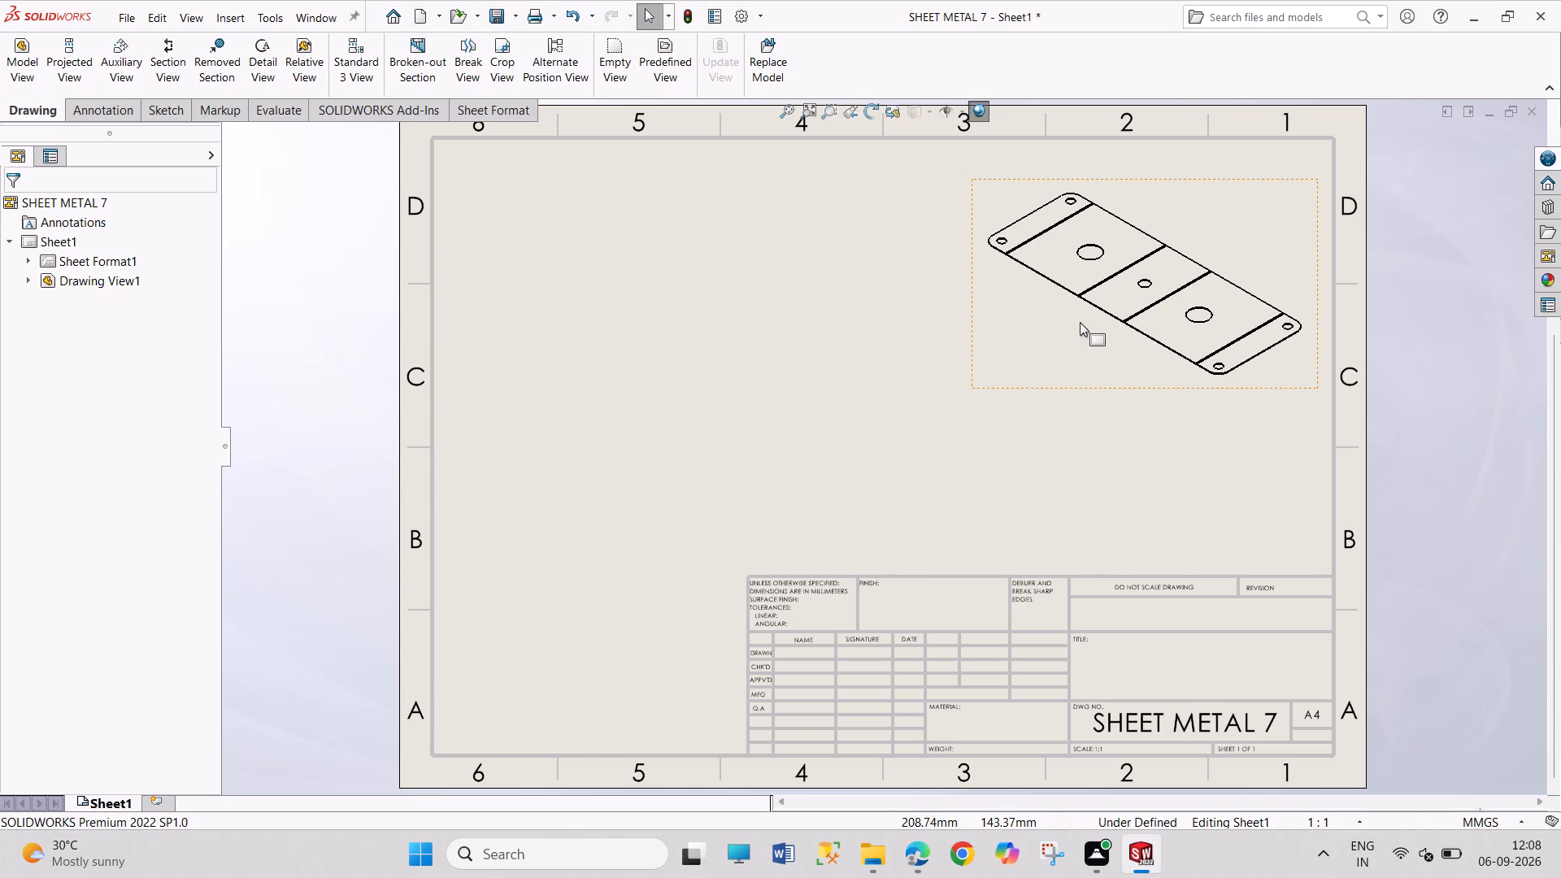
Examine the isometric view's configuration, orientation, display style and scale properties.
{"action": "left_click", "coordinate": [1066, 385]}
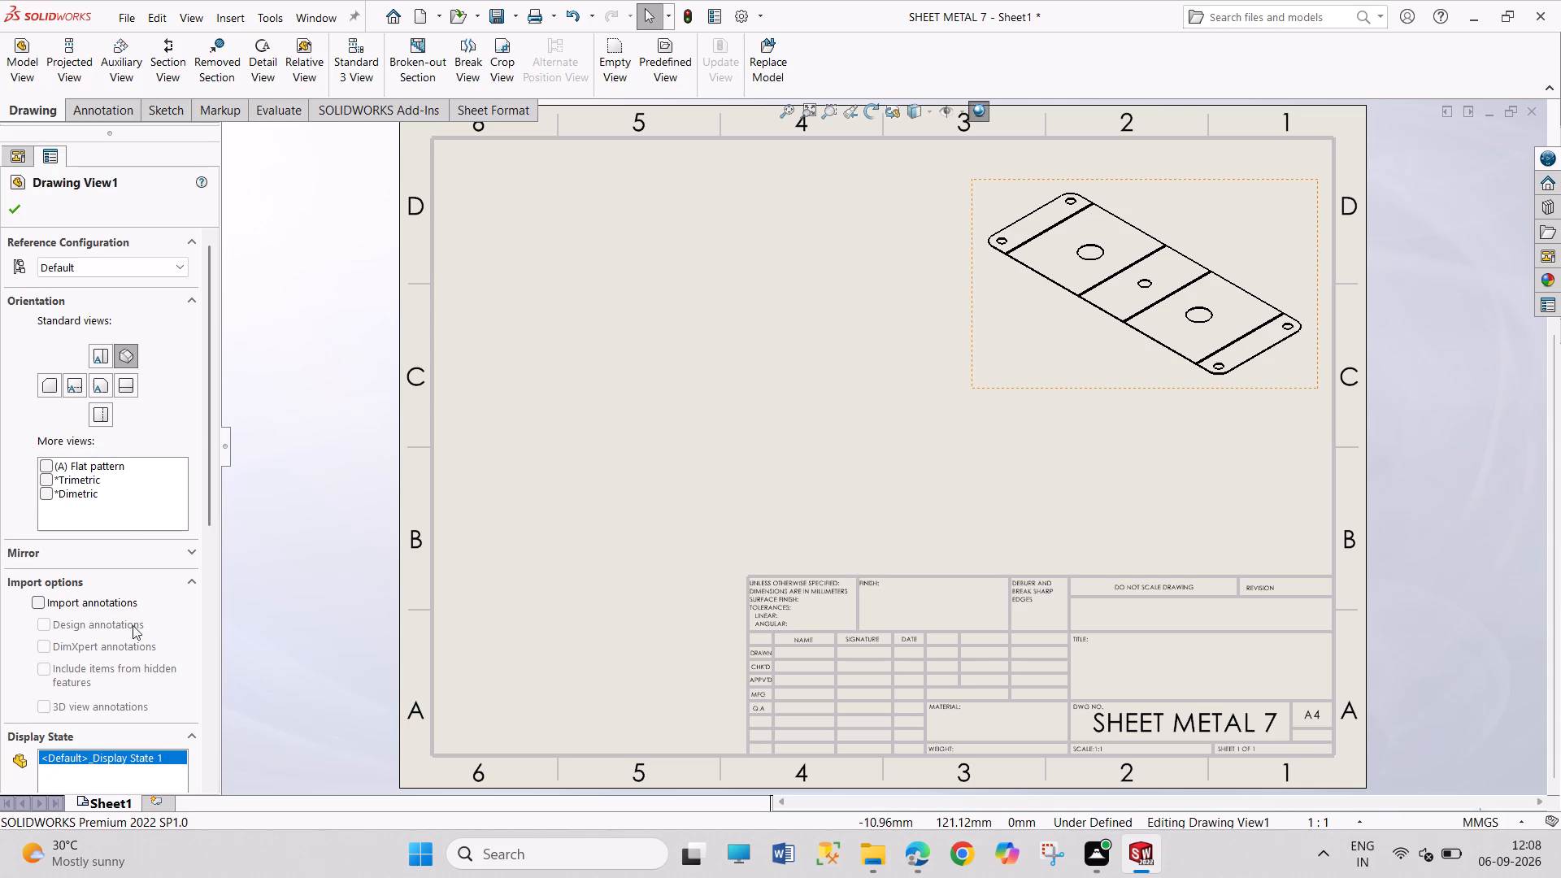
{"action": "left_click", "coordinate": [70, 272]}
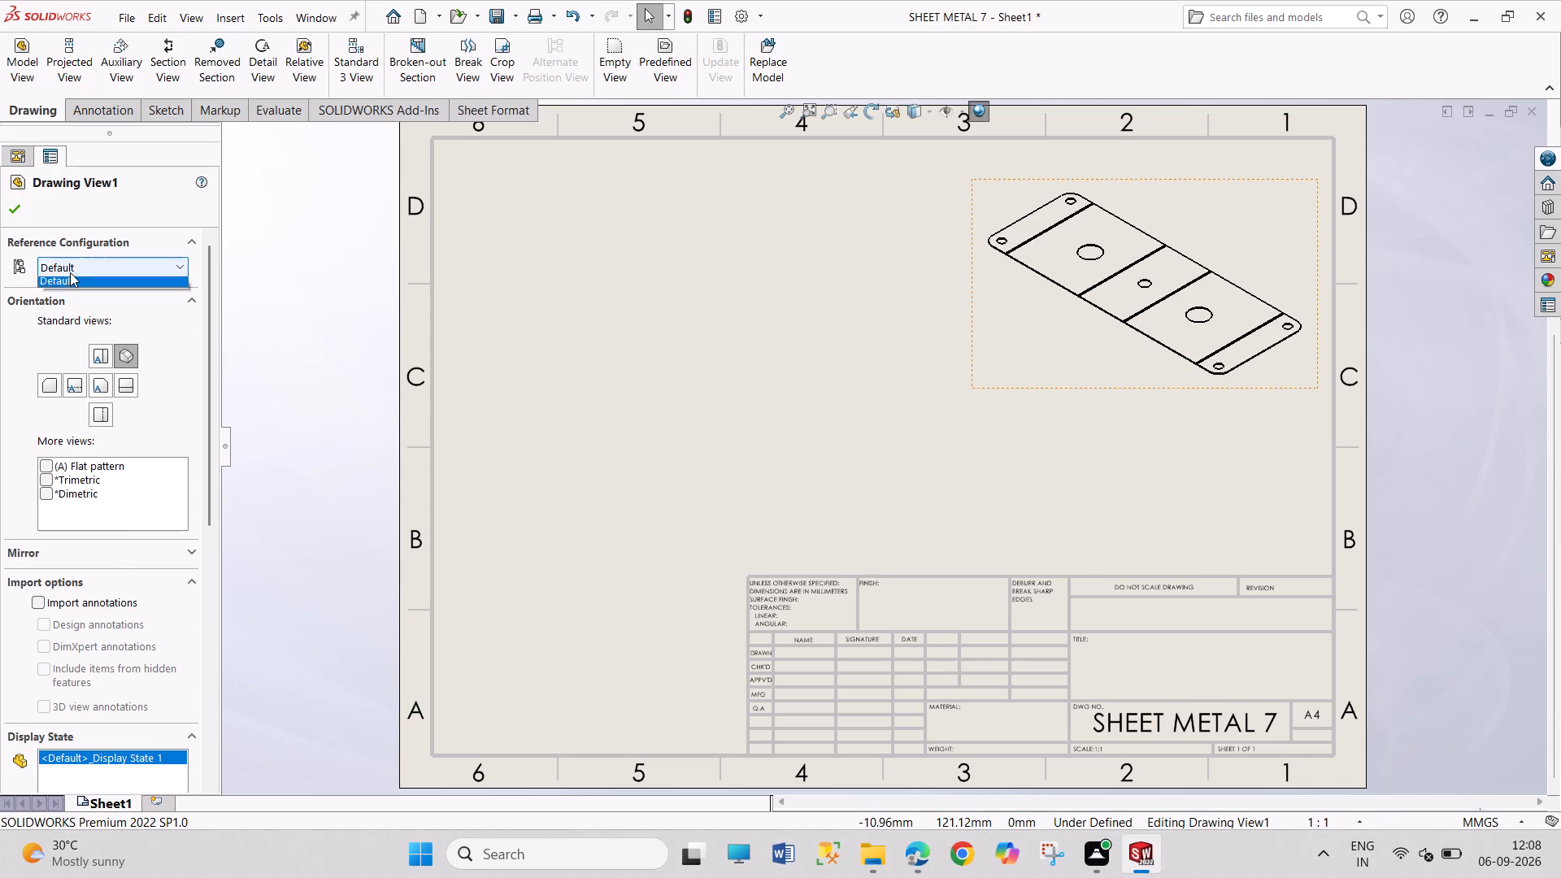
{"action": "left_click", "coordinate": [263, 318]}
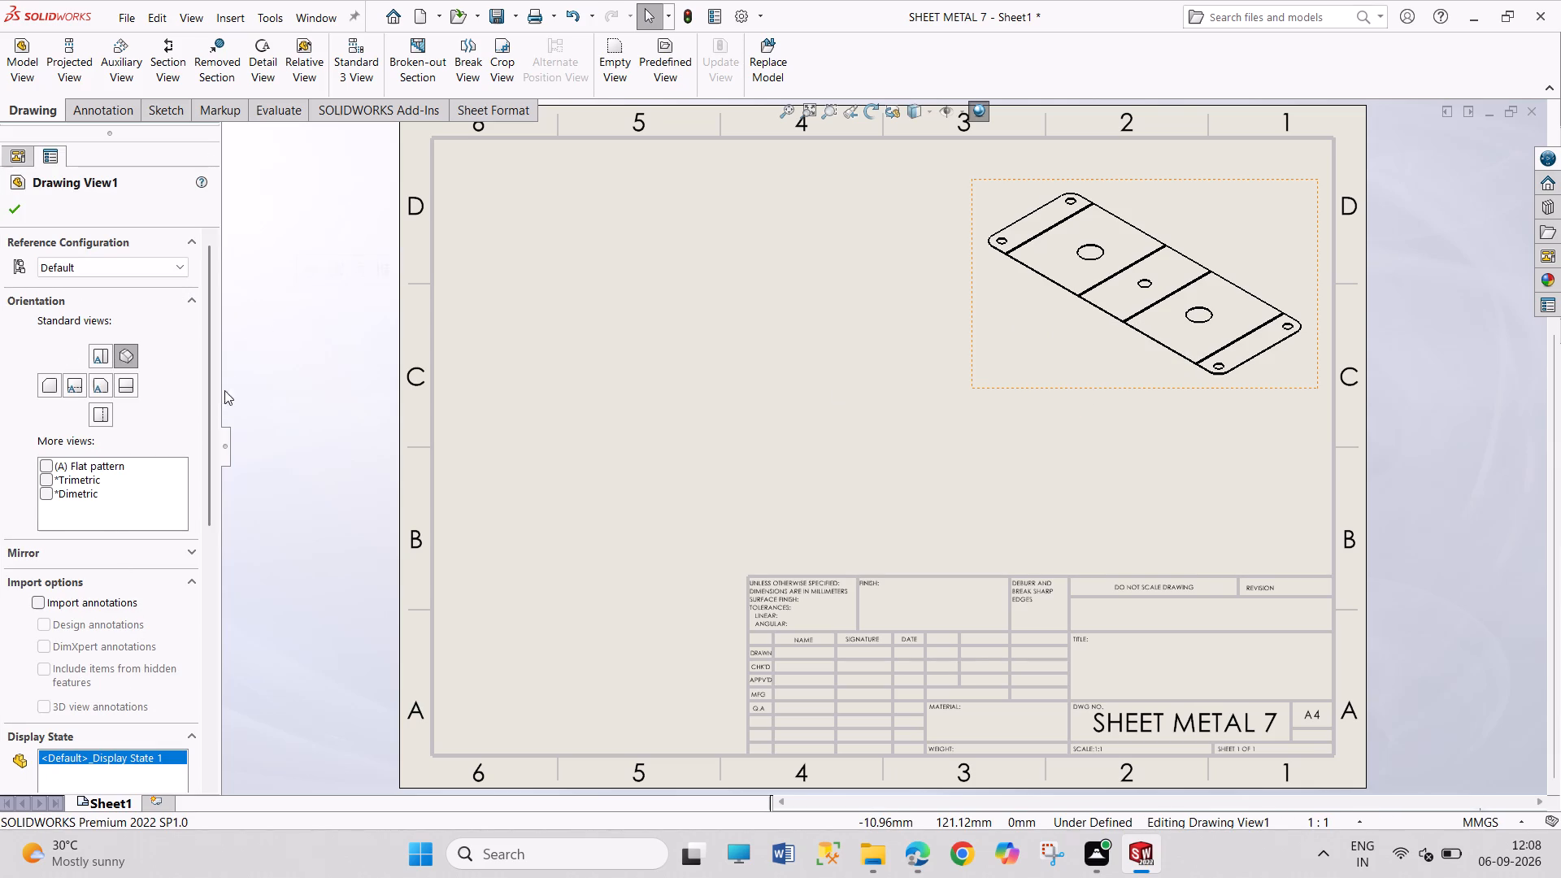
{"action": "left_click_drag", "start_coordinate": [210, 402], "coordinate": [220, 541]}
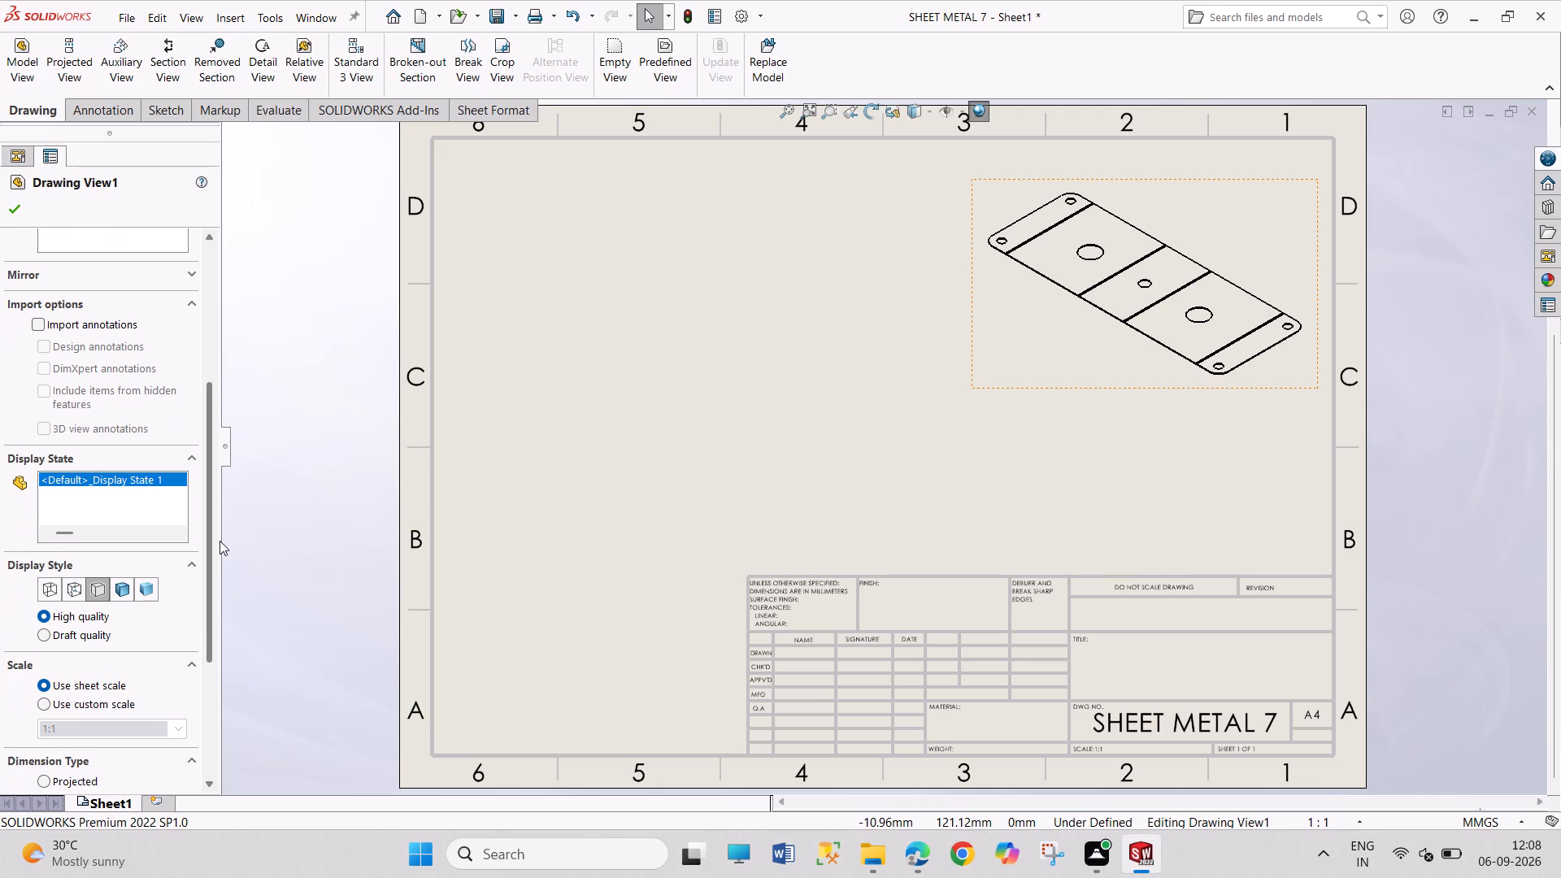
{"action": "left_click_drag", "start_coordinate": [220, 541], "coordinate": [212, 539]}
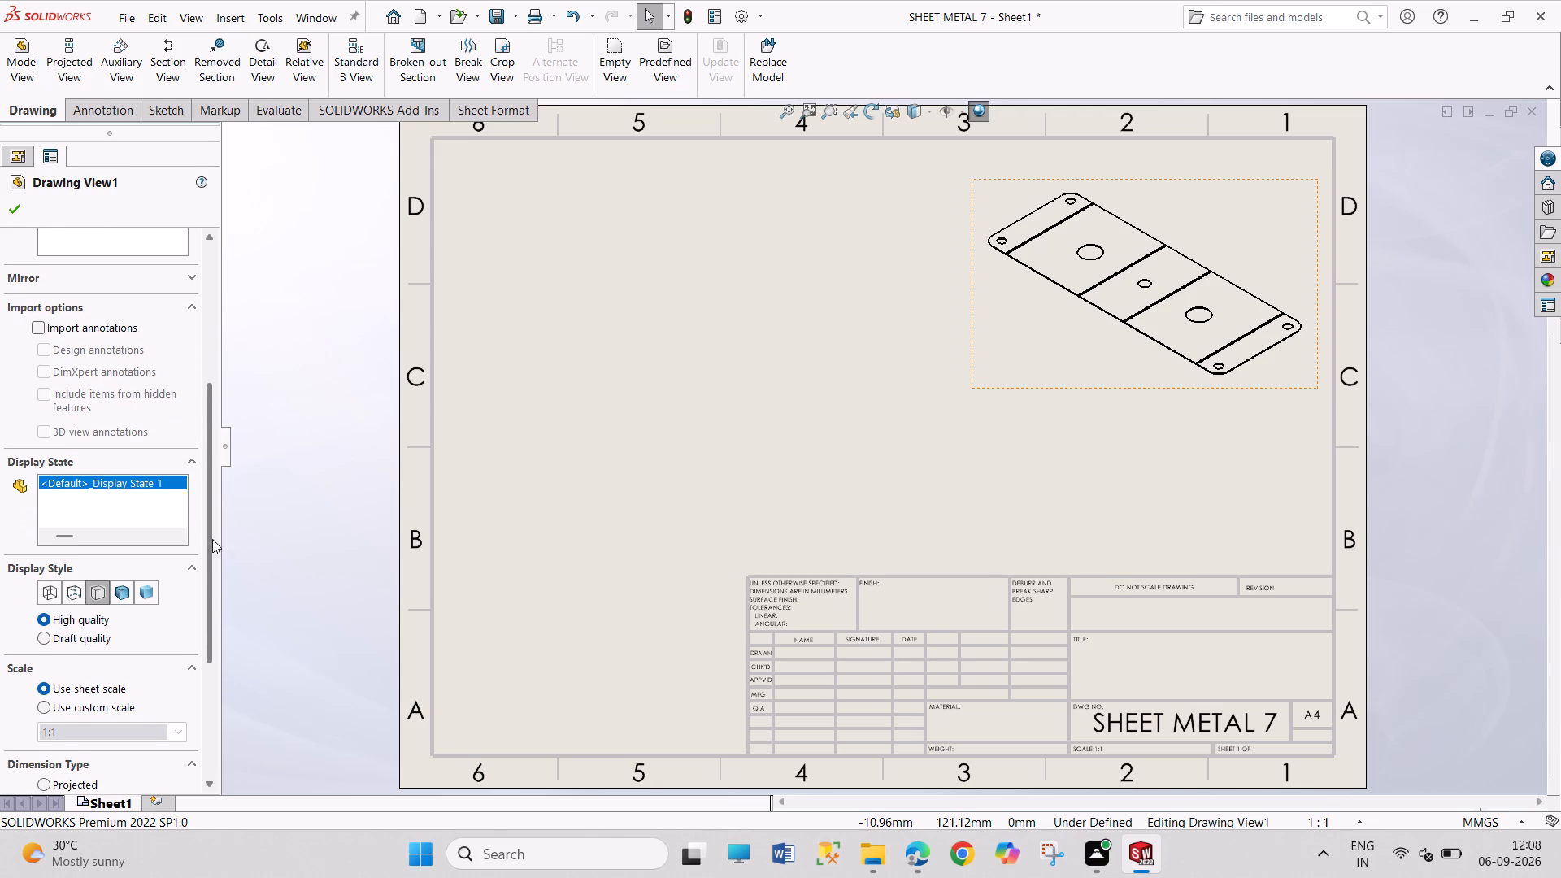
{"action": "left_click_drag", "start_coordinate": [212, 539], "coordinate": [168, 366]}
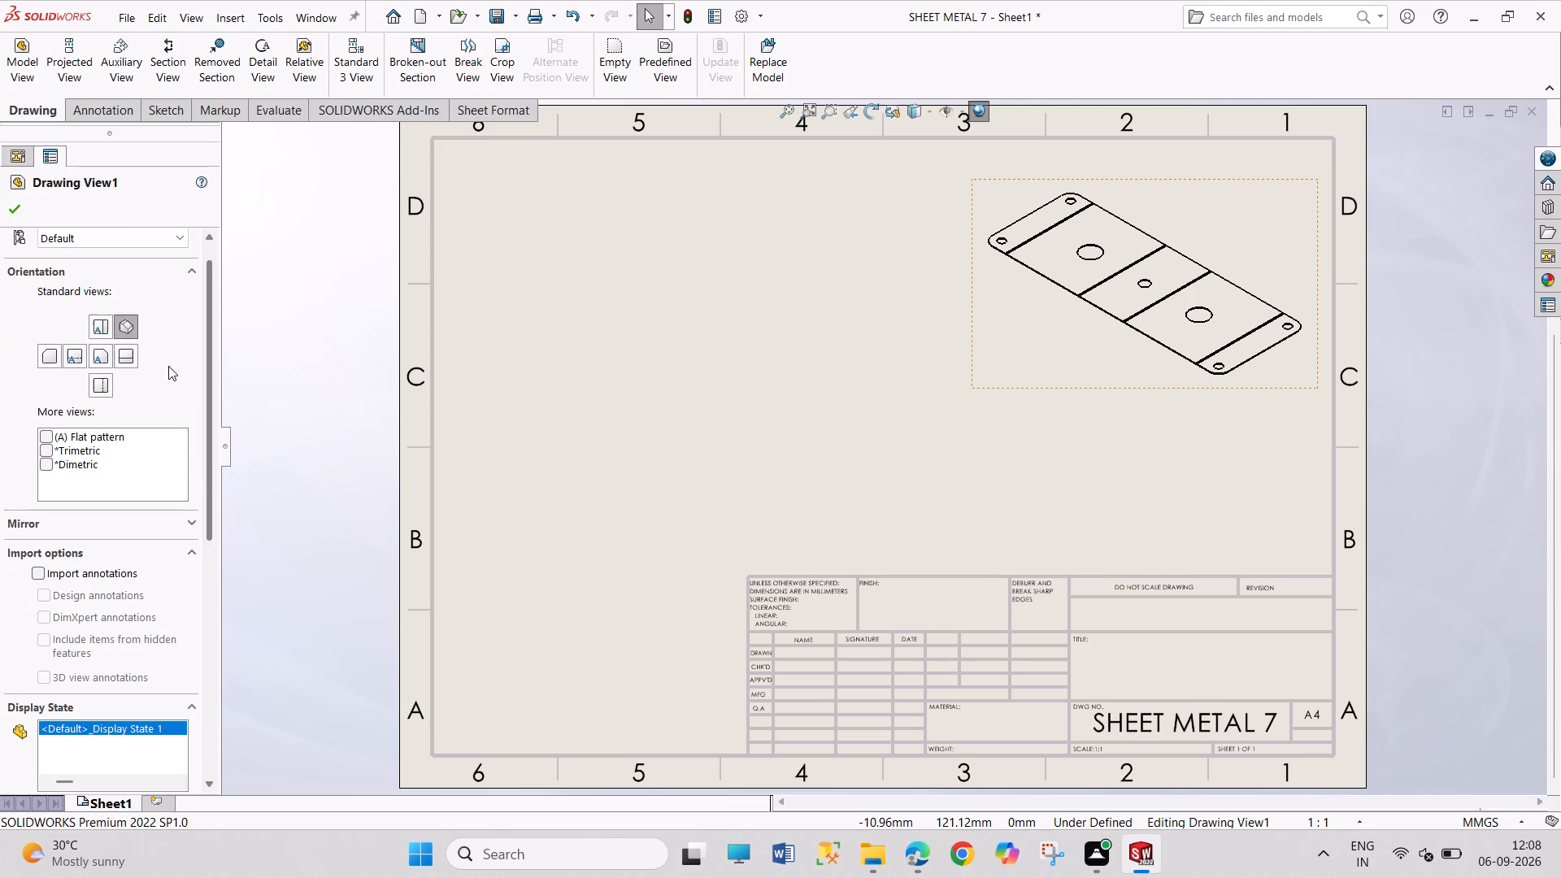
{"action": "left_click_drag", "start_coordinate": [168, 366], "coordinate": [160, 315]}
{"action": "left_click", "coordinate": [15, 217]}
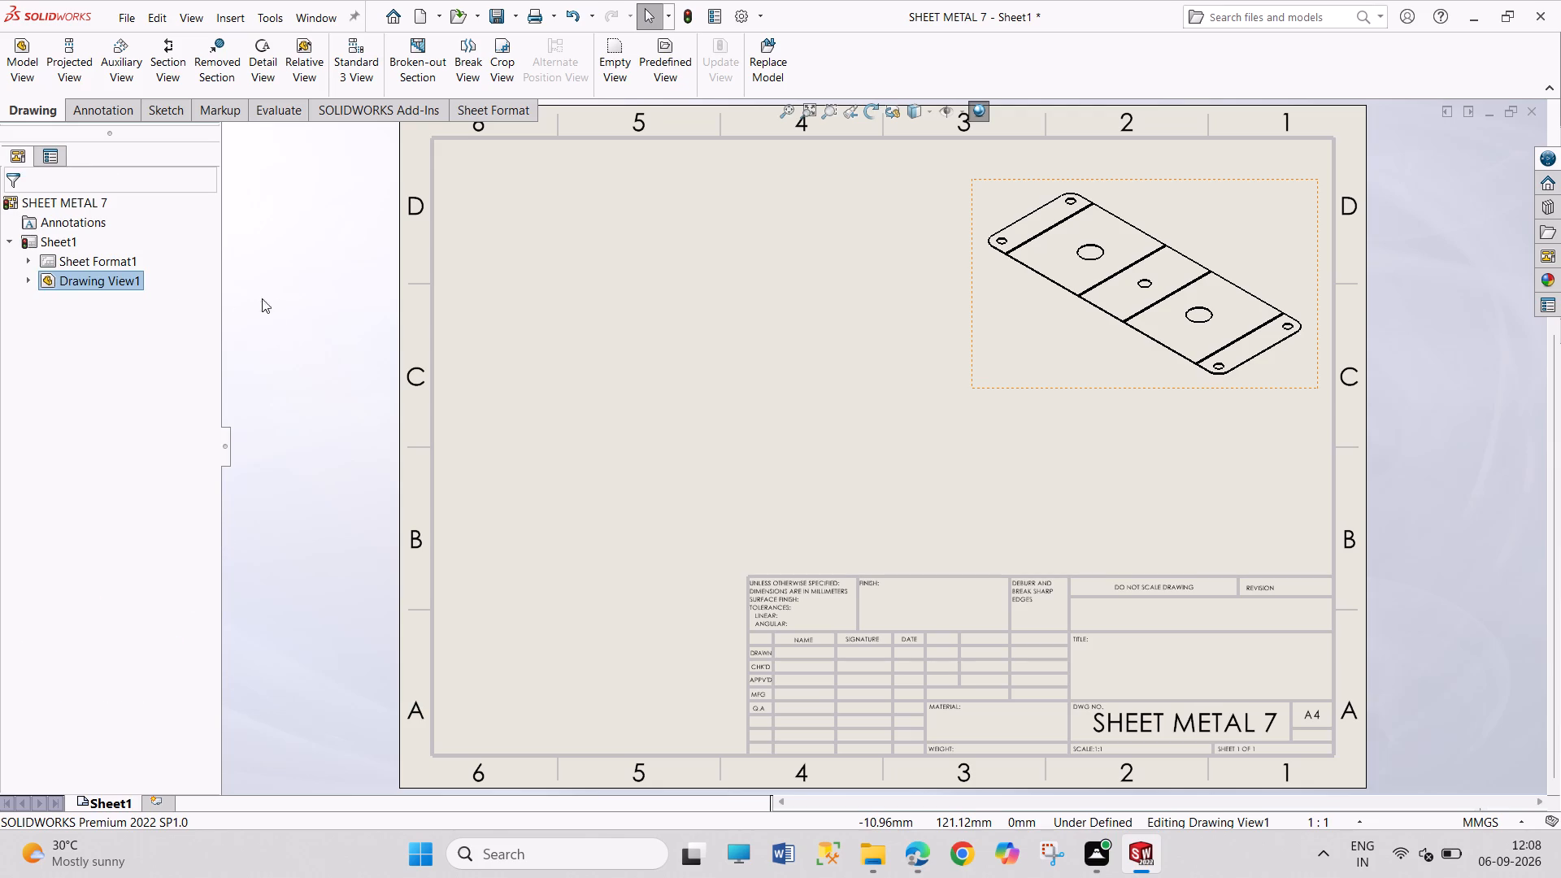
{"action": "left_click_drag", "start_coordinate": [276, 286], "coordinate": [312, 387]}
{"action": "left_click_drag", "start_coordinate": [266, 293], "coordinate": [292, 399]}
{"action": "left_click_drag", "start_coordinate": [263, 270], "coordinate": [320, 409]}
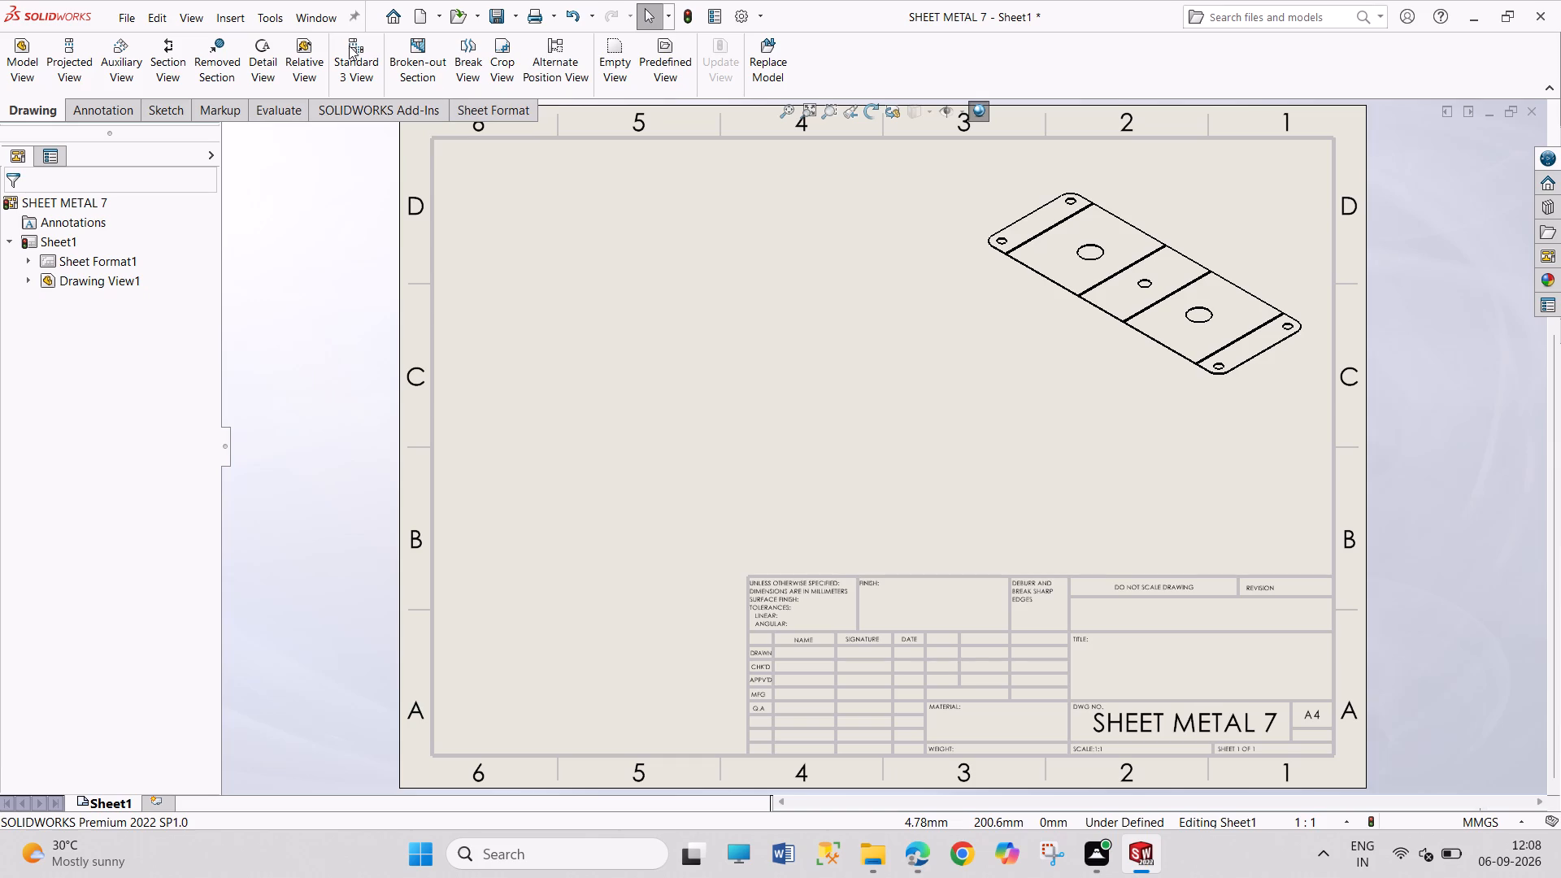
Switch to the SHEET METAL 7 part and fold all four bends back, keeping the top face fixed.
{"action": "left_click", "coordinate": [319, 20]}
{"action": "left_click", "coordinate": [346, 182]}
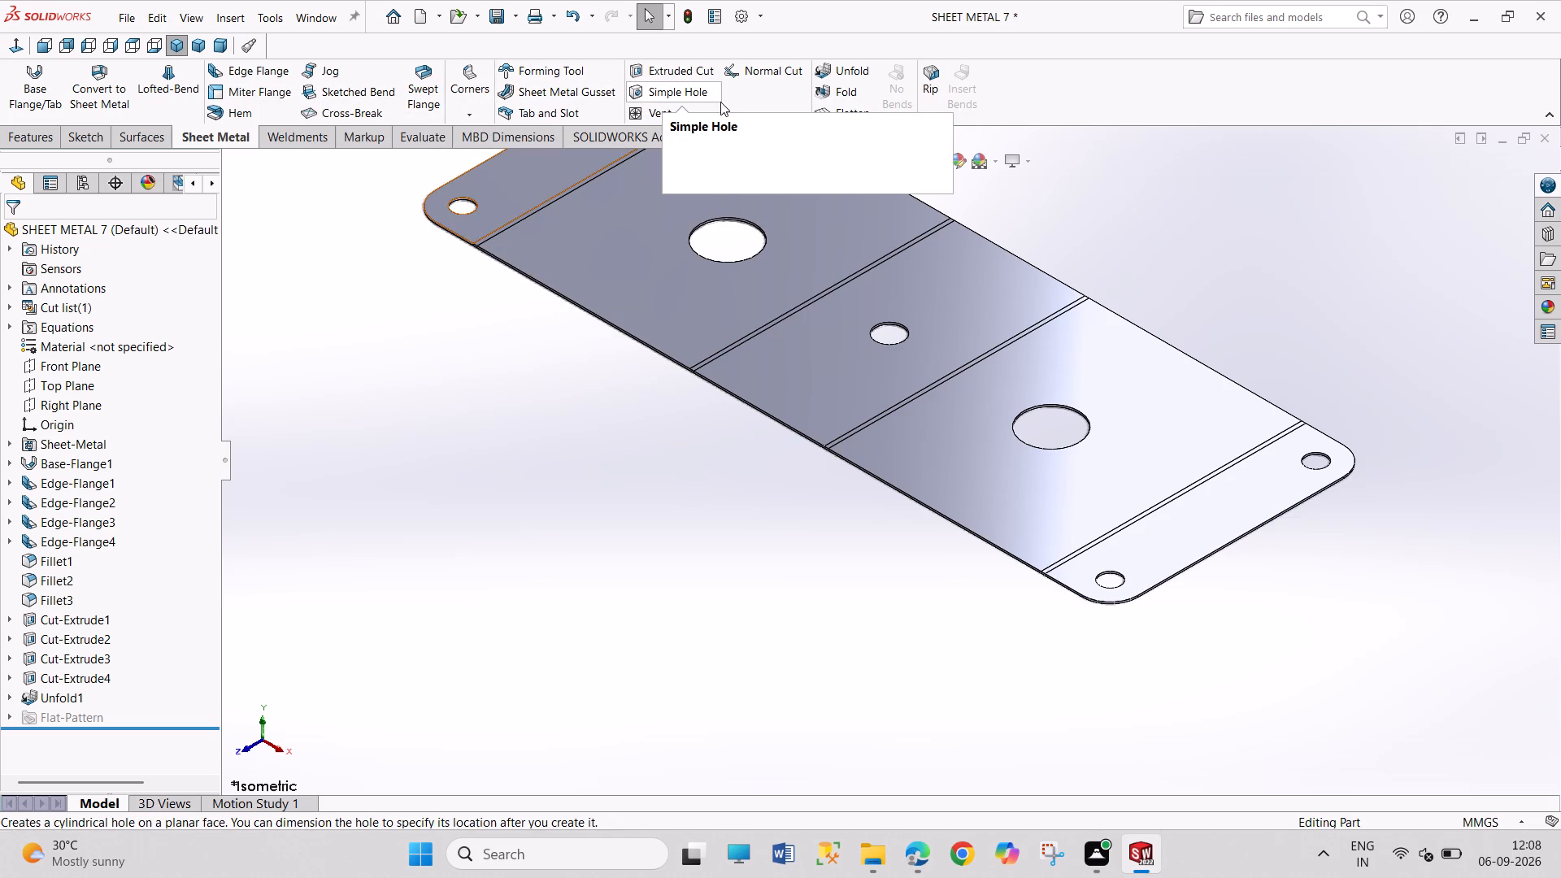
{"action": "left_click", "coordinate": [852, 90]}
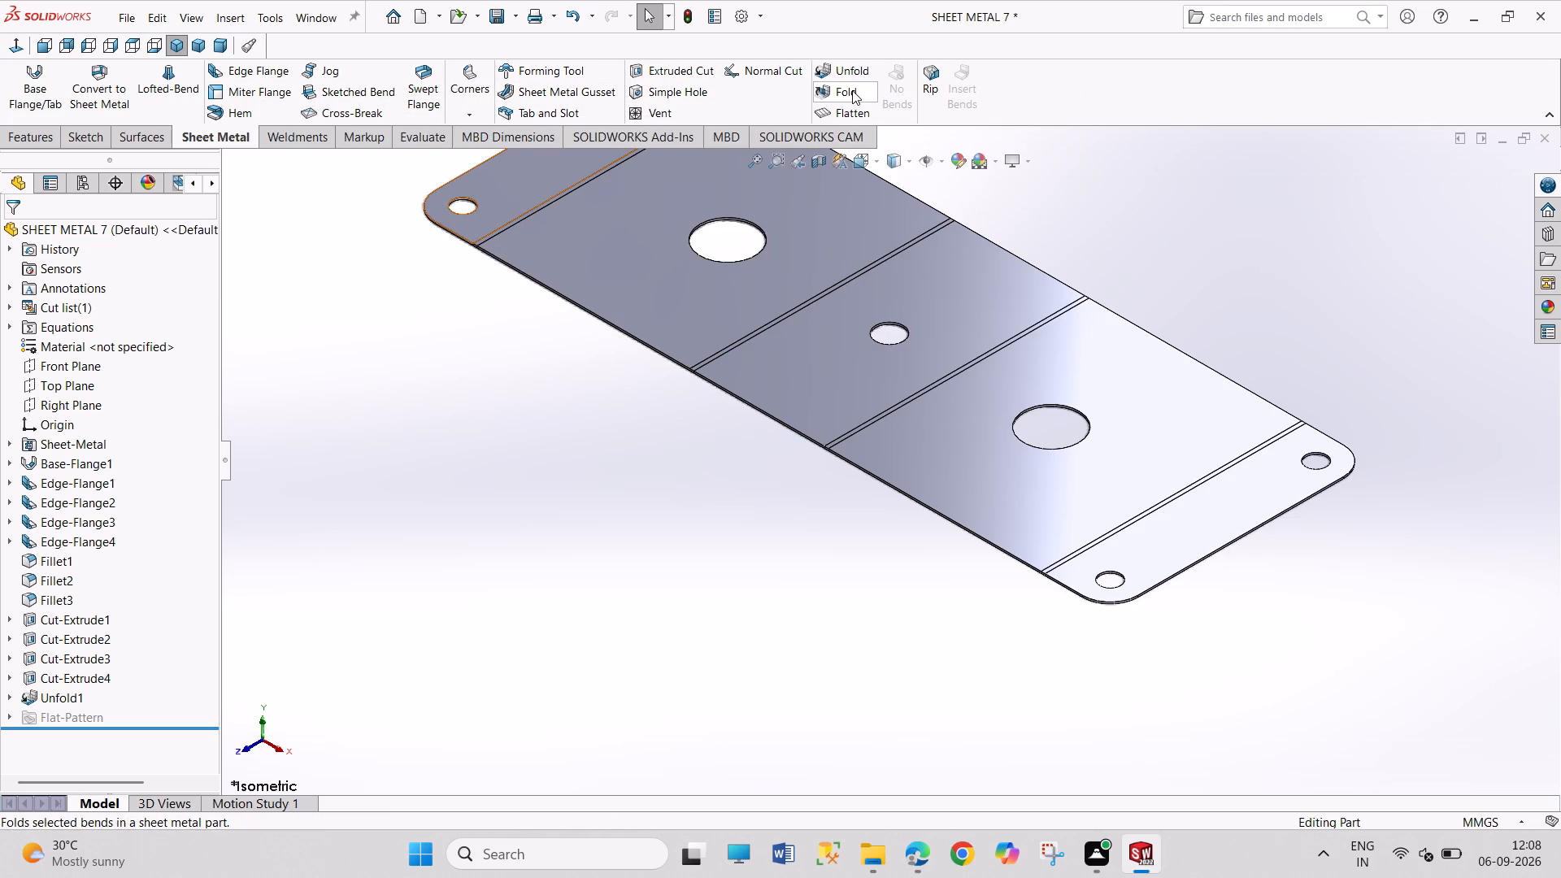
{"action": "left_click", "coordinate": [105, 399]}
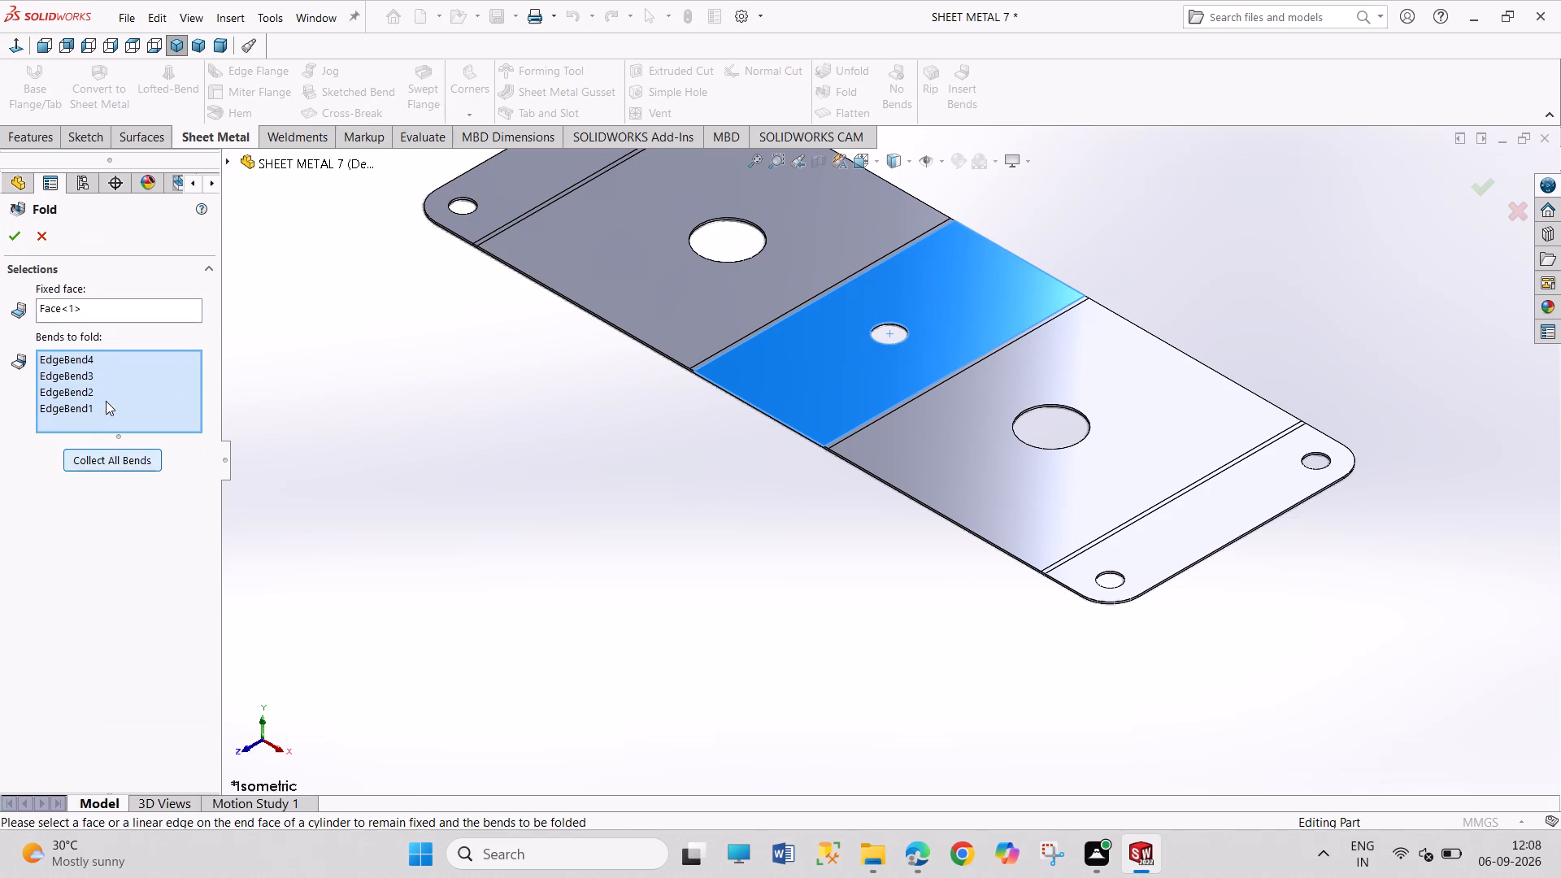
{"action": "left_click", "coordinate": [15, 233]}
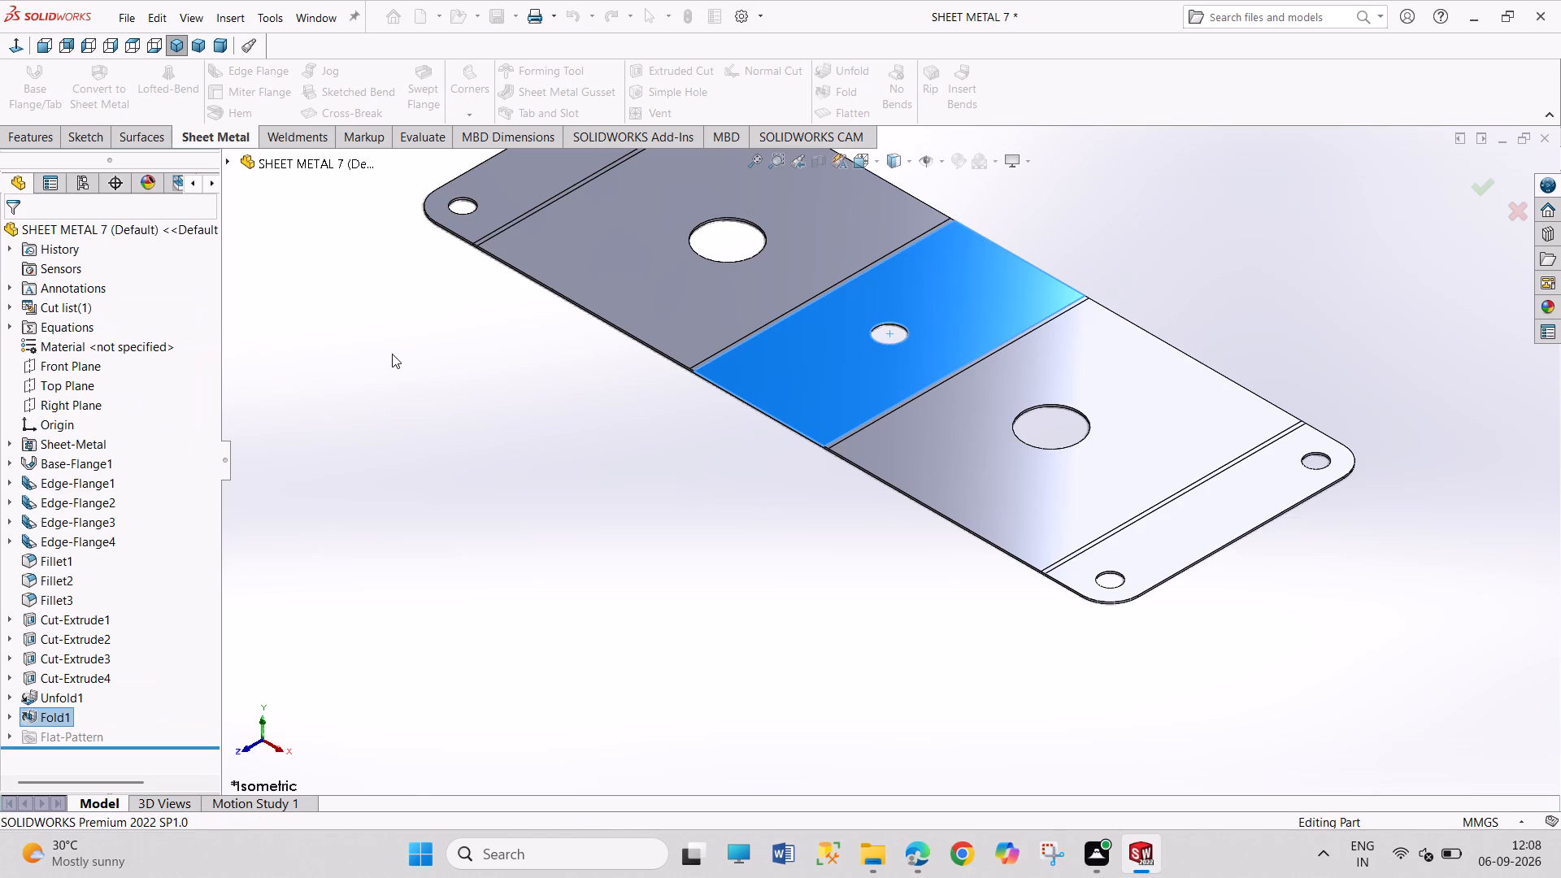
{"action": "left_click_drag", "start_coordinate": [392, 353], "coordinate": [475, 493]}
{"action": "left_click_drag", "start_coordinate": [407, 371], "coordinate": [454, 455]}
Switch back to the SHEET METAL 7 drawing sheet.
{"action": "left_click", "coordinate": [311, 24]}
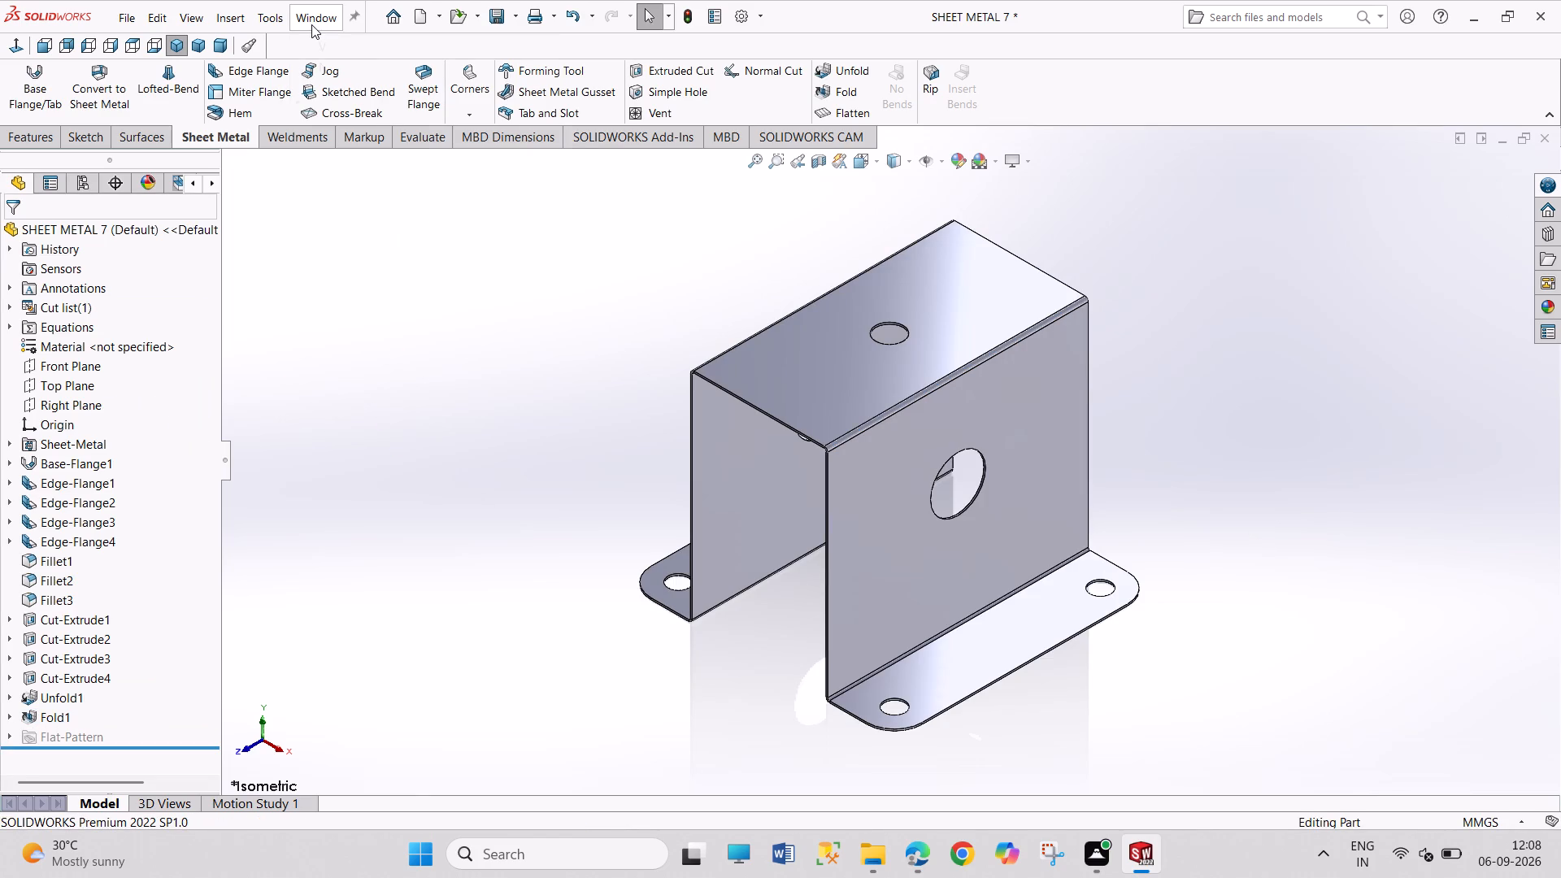
{"action": "left_click", "coordinate": [381, 217]}
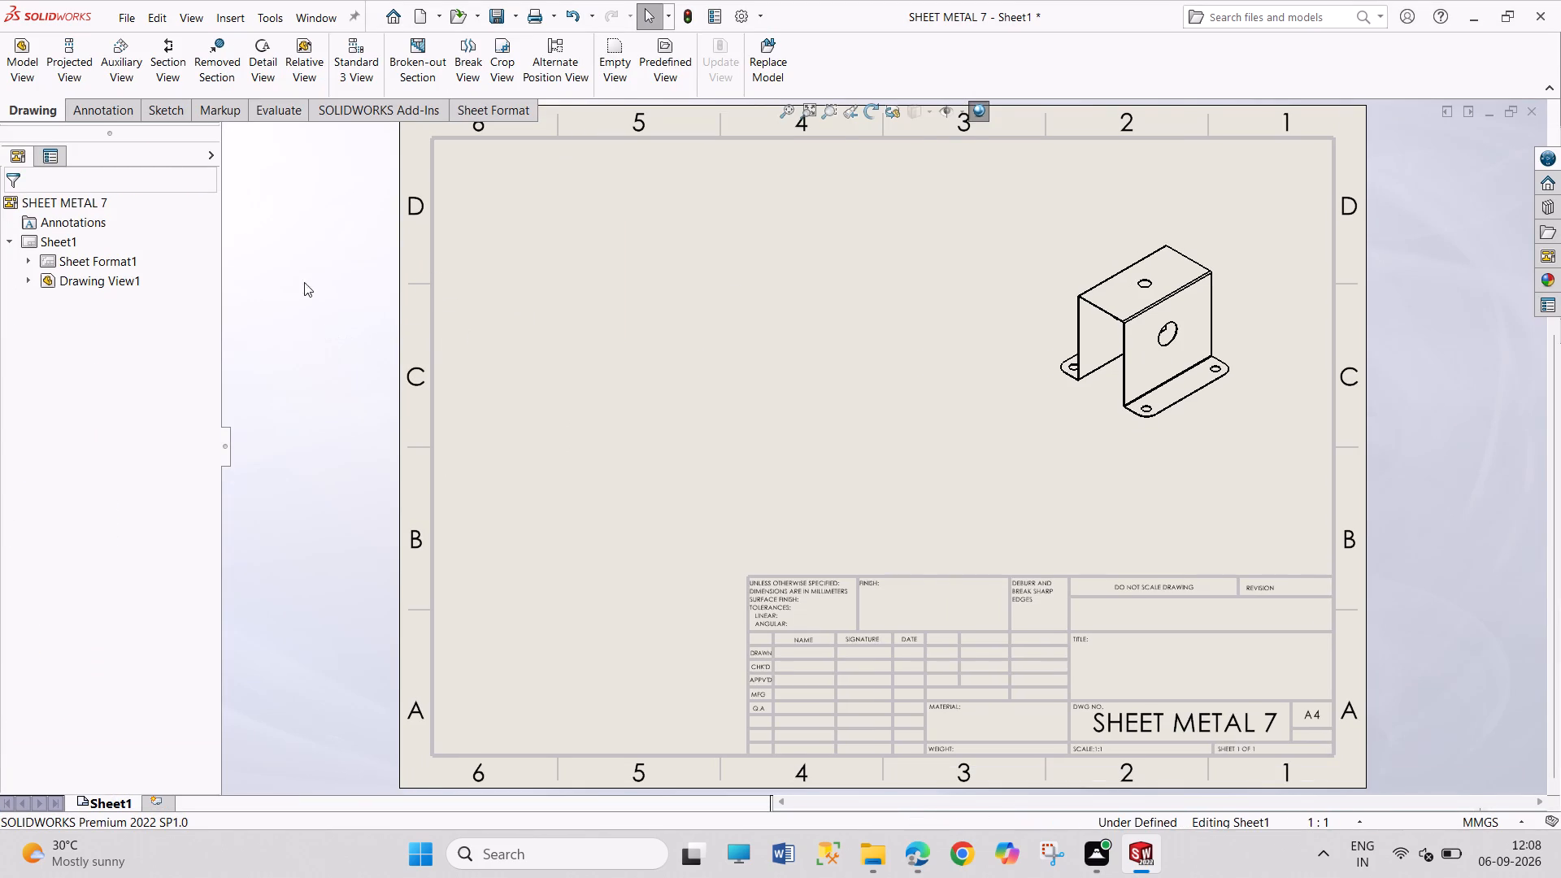
{"action": "left_click_drag", "start_coordinate": [302, 276], "coordinate": [354, 413]}
Set the isometric view to a custom scale of 2:1.
{"action": "left_click", "coordinate": [1143, 440]}
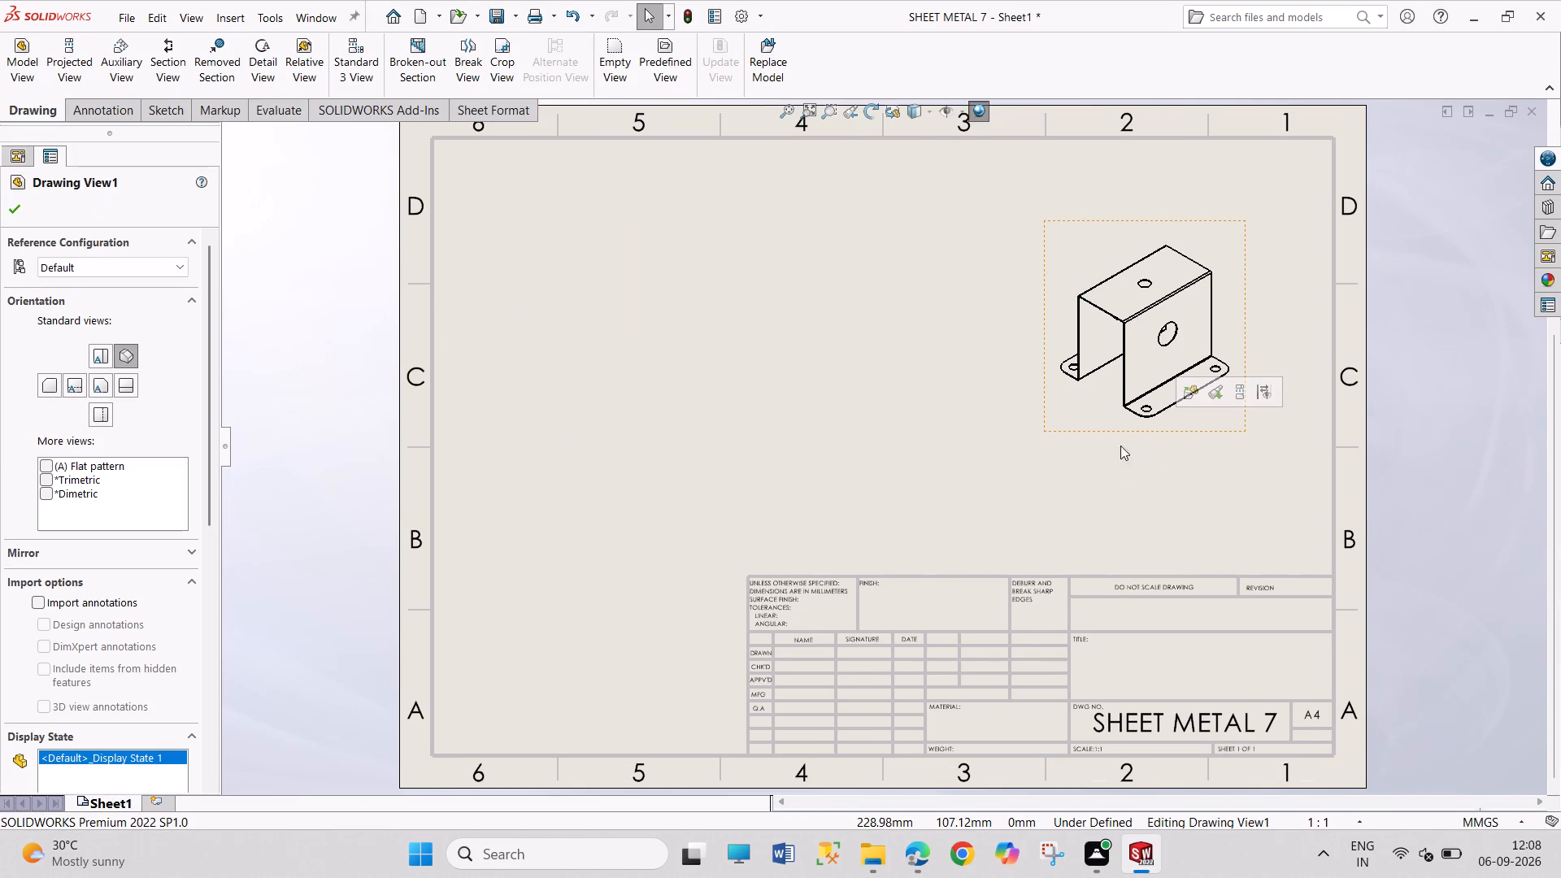
{"action": "left_click_drag", "start_coordinate": [211, 497], "coordinate": [207, 673]}
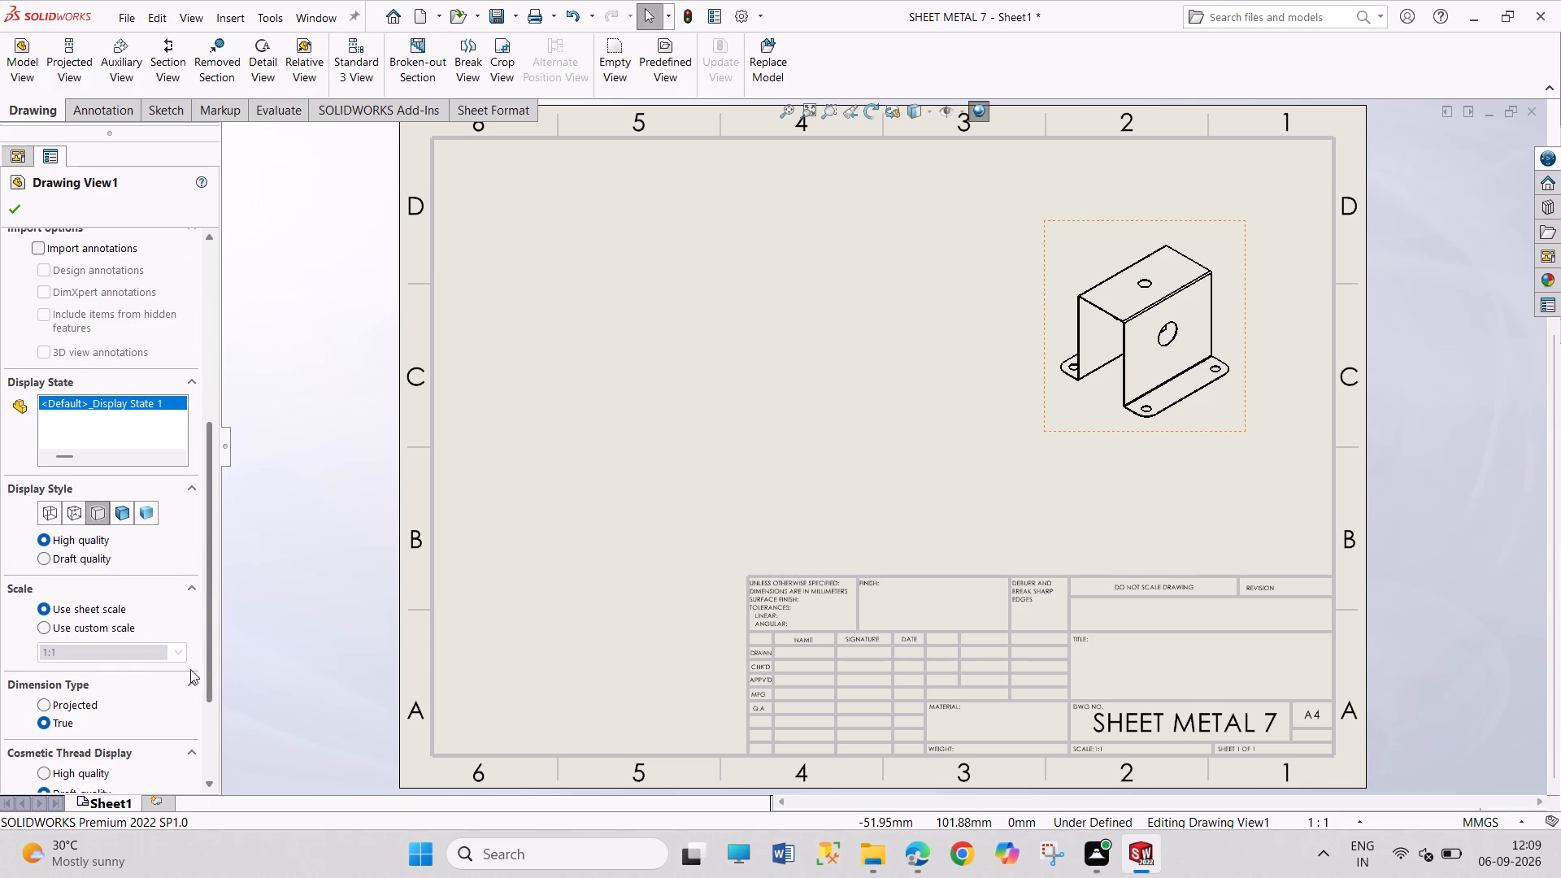
{"action": "left_click", "coordinate": [118, 620]}
{"action": "double_click", "coordinate": [114, 654]}
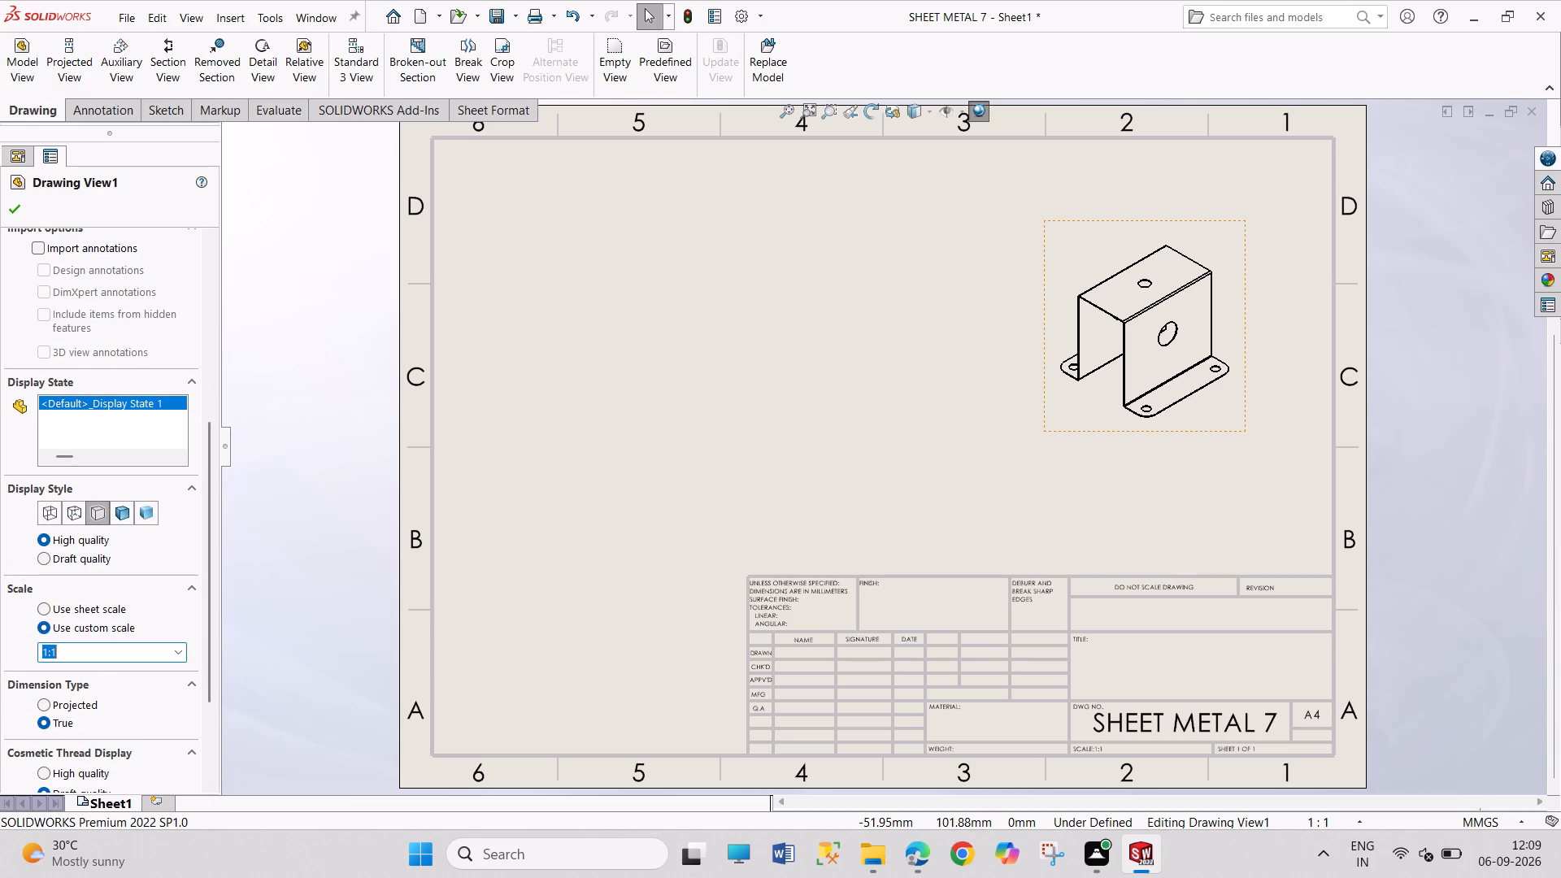
{"action": "left_click", "coordinate": [42, 654]}
{"action": "left_click_drag", "start_coordinate": [46, 654], "coordinate": [24, 645]}
{"action": "key", "text": "2"}
{"action": "key", "text": "Return"}
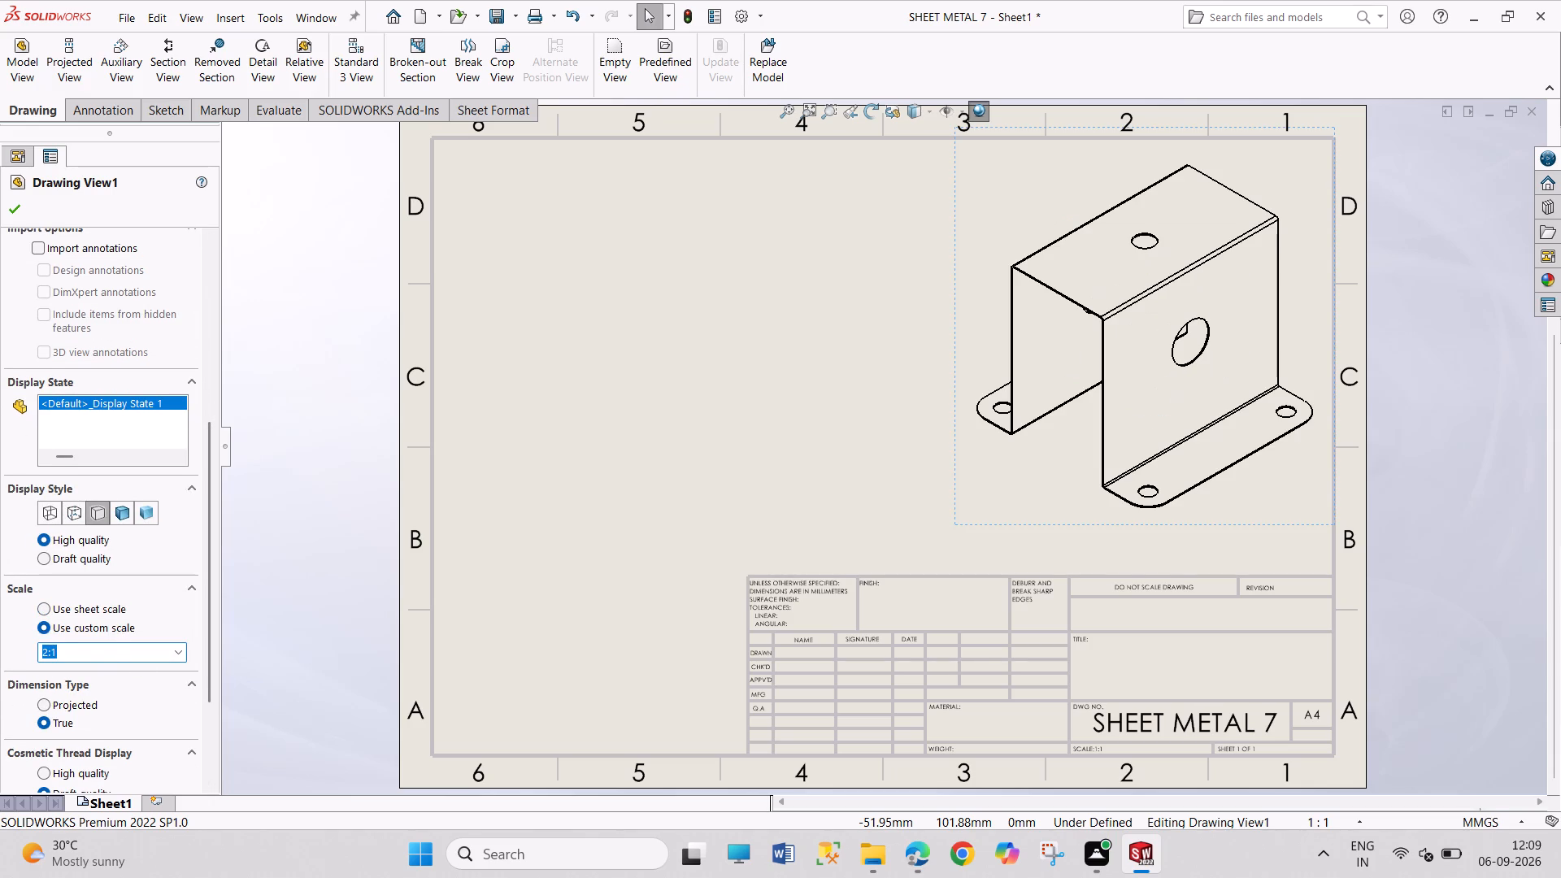
{"action": "left_click", "coordinate": [14, 212]}
Move the isometric view slightly down and left so it sits inside the sheet border above the title block.
{"action": "left_click_drag", "start_coordinate": [1241, 529], "coordinate": [1233, 531]}
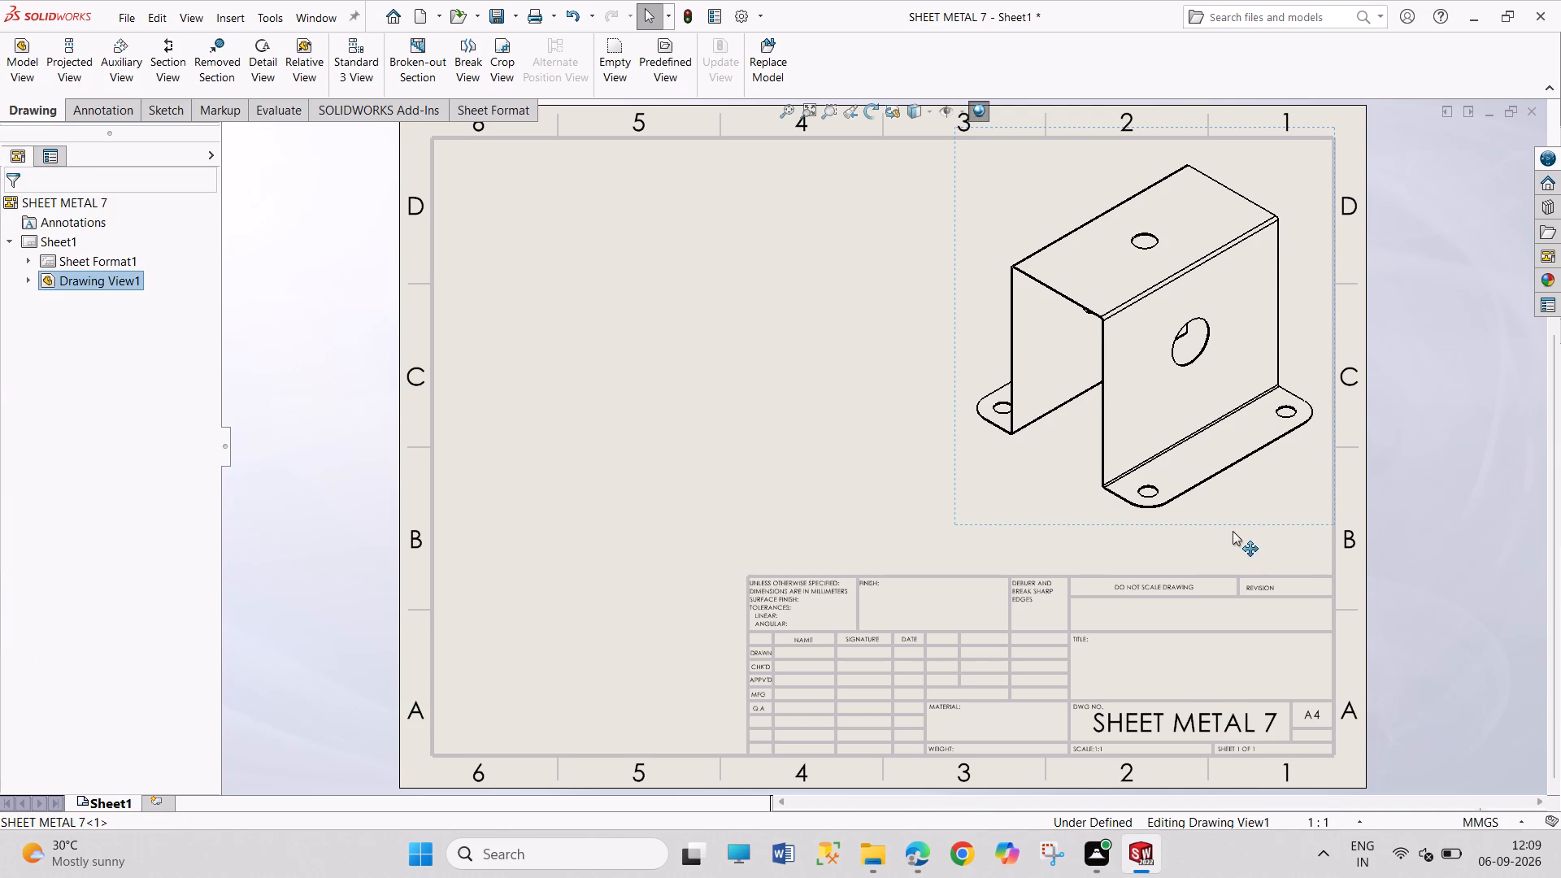
{"action": "left_click_drag", "start_coordinate": [1233, 531], "coordinate": [1230, 539]}
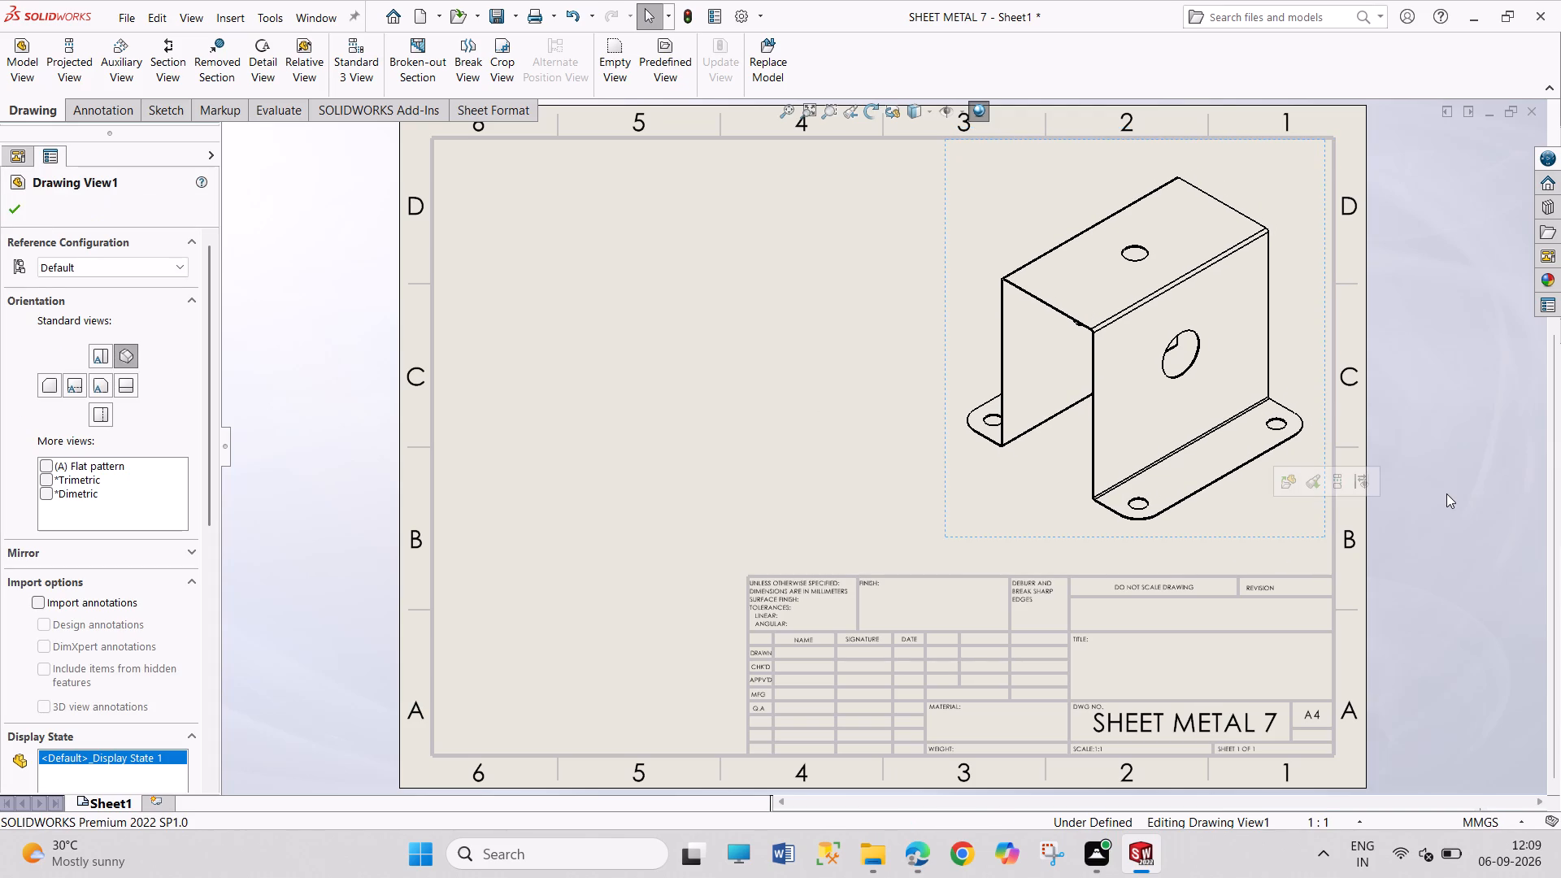
{"action": "left_click_drag", "start_coordinate": [1446, 493], "coordinate": [1500, 576]}
{"action": "left_click_drag", "start_coordinate": [1489, 541], "coordinate": [1526, 628]}
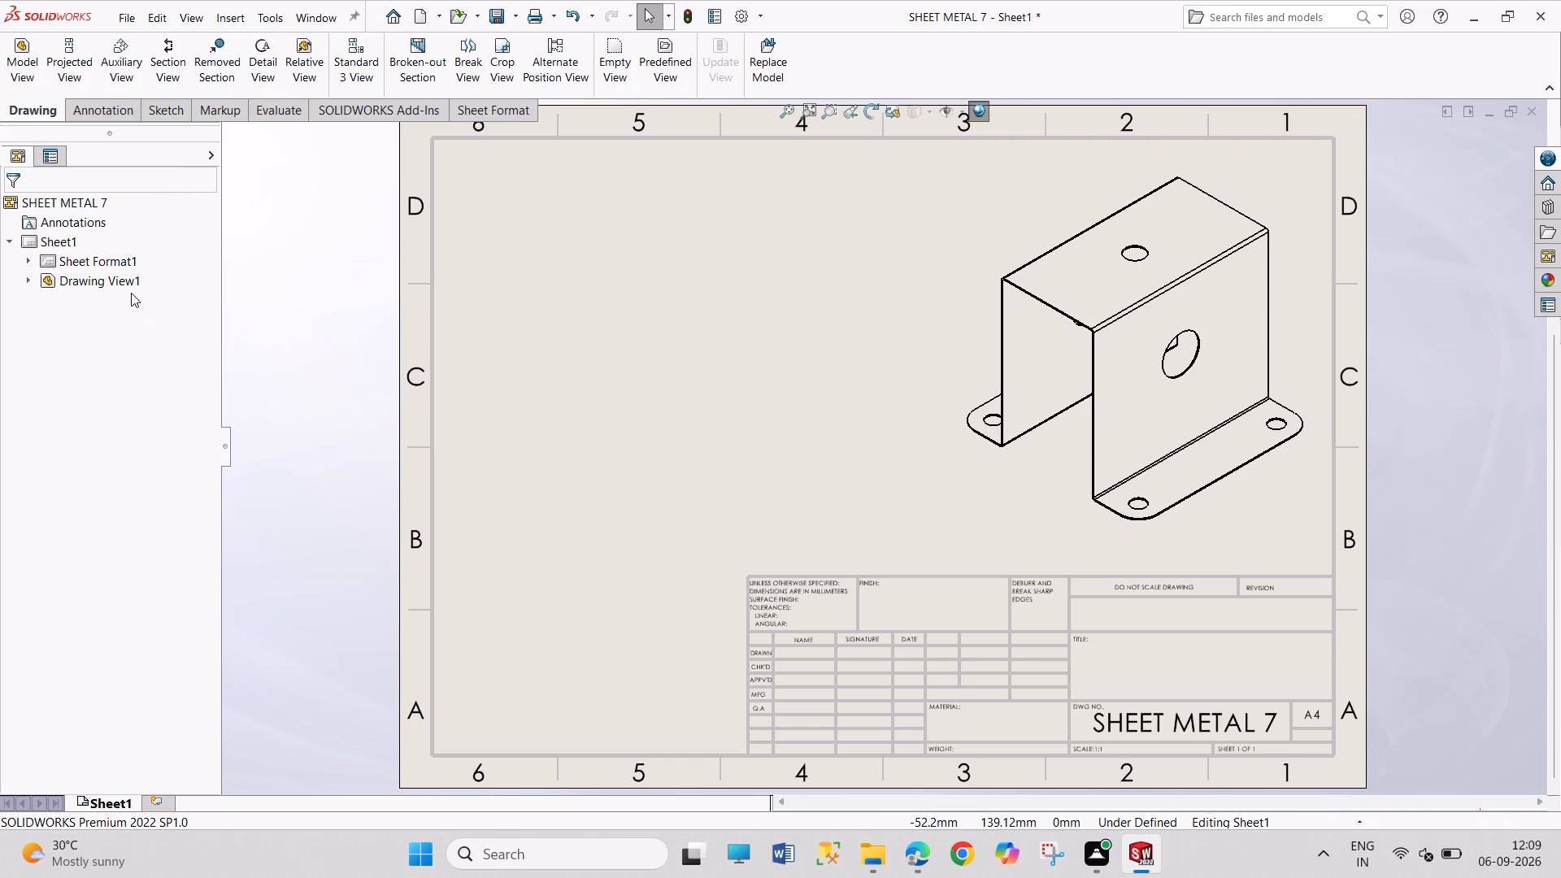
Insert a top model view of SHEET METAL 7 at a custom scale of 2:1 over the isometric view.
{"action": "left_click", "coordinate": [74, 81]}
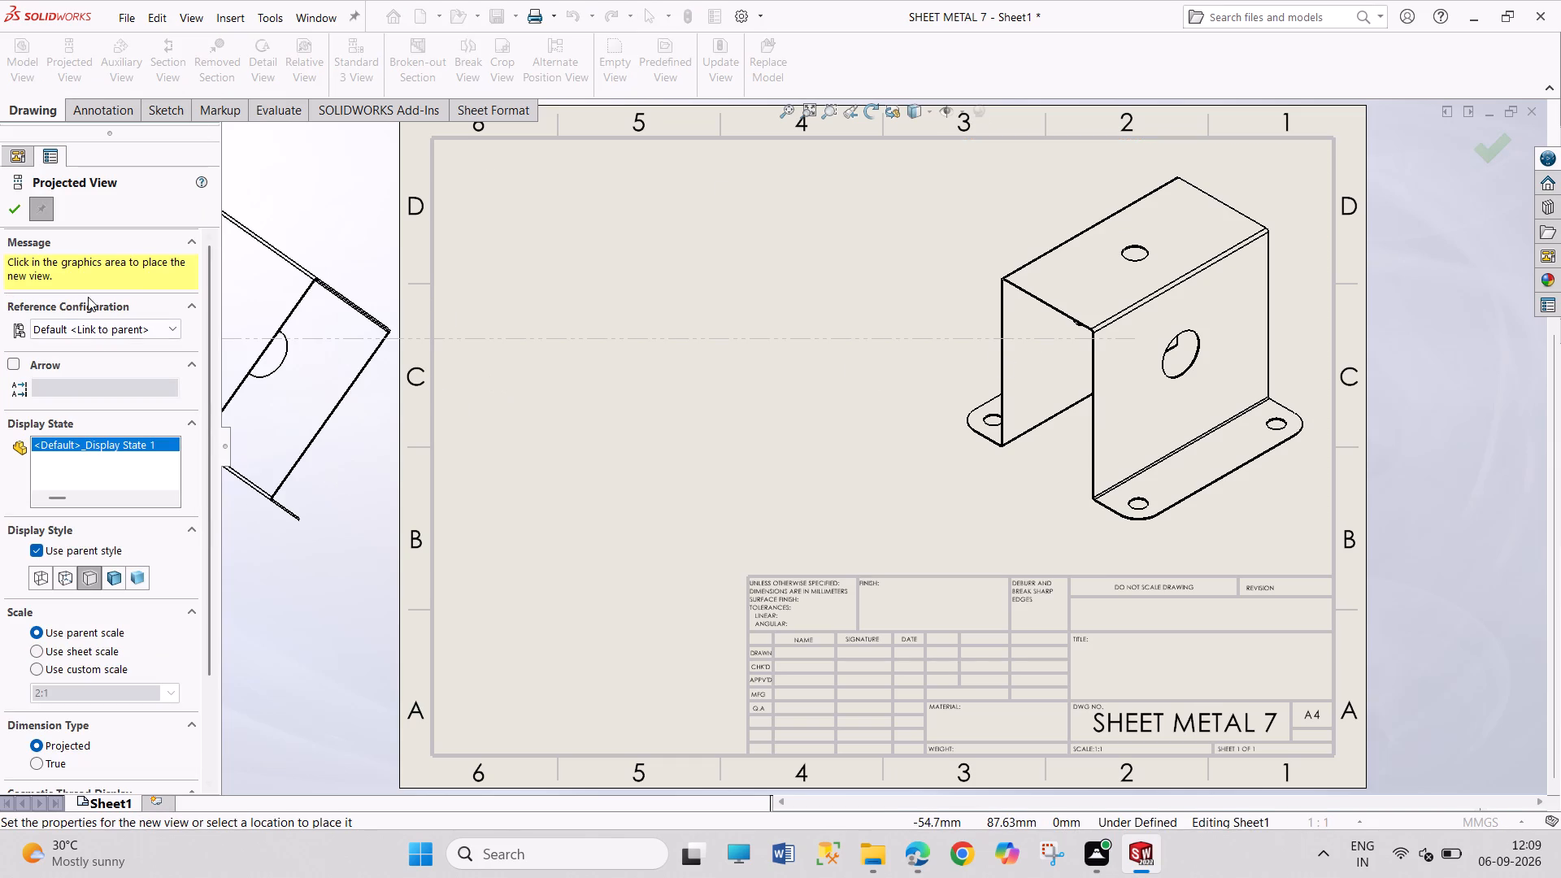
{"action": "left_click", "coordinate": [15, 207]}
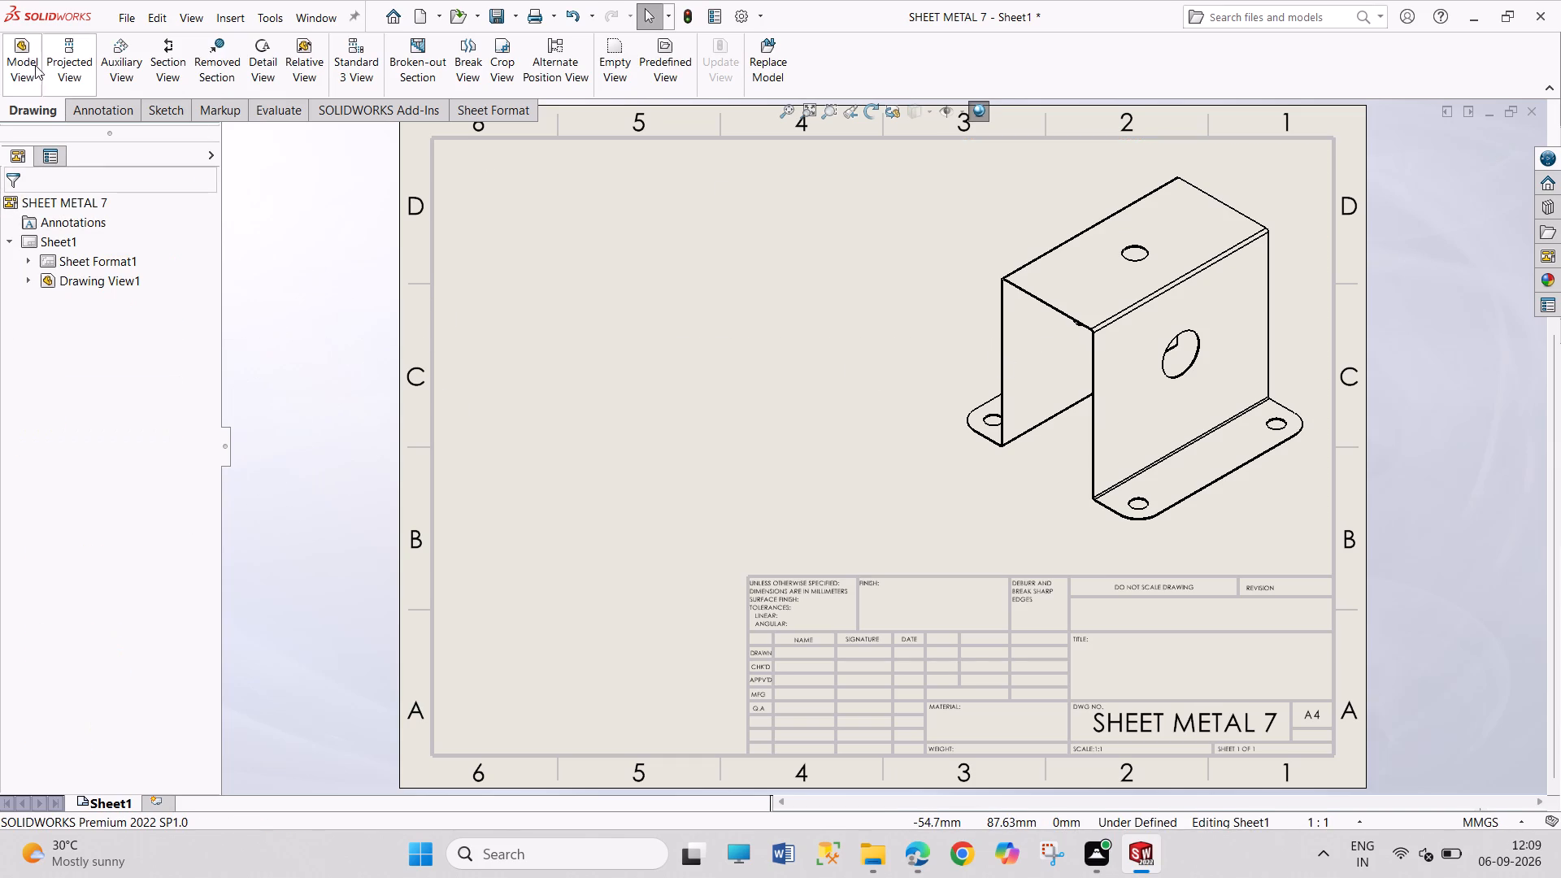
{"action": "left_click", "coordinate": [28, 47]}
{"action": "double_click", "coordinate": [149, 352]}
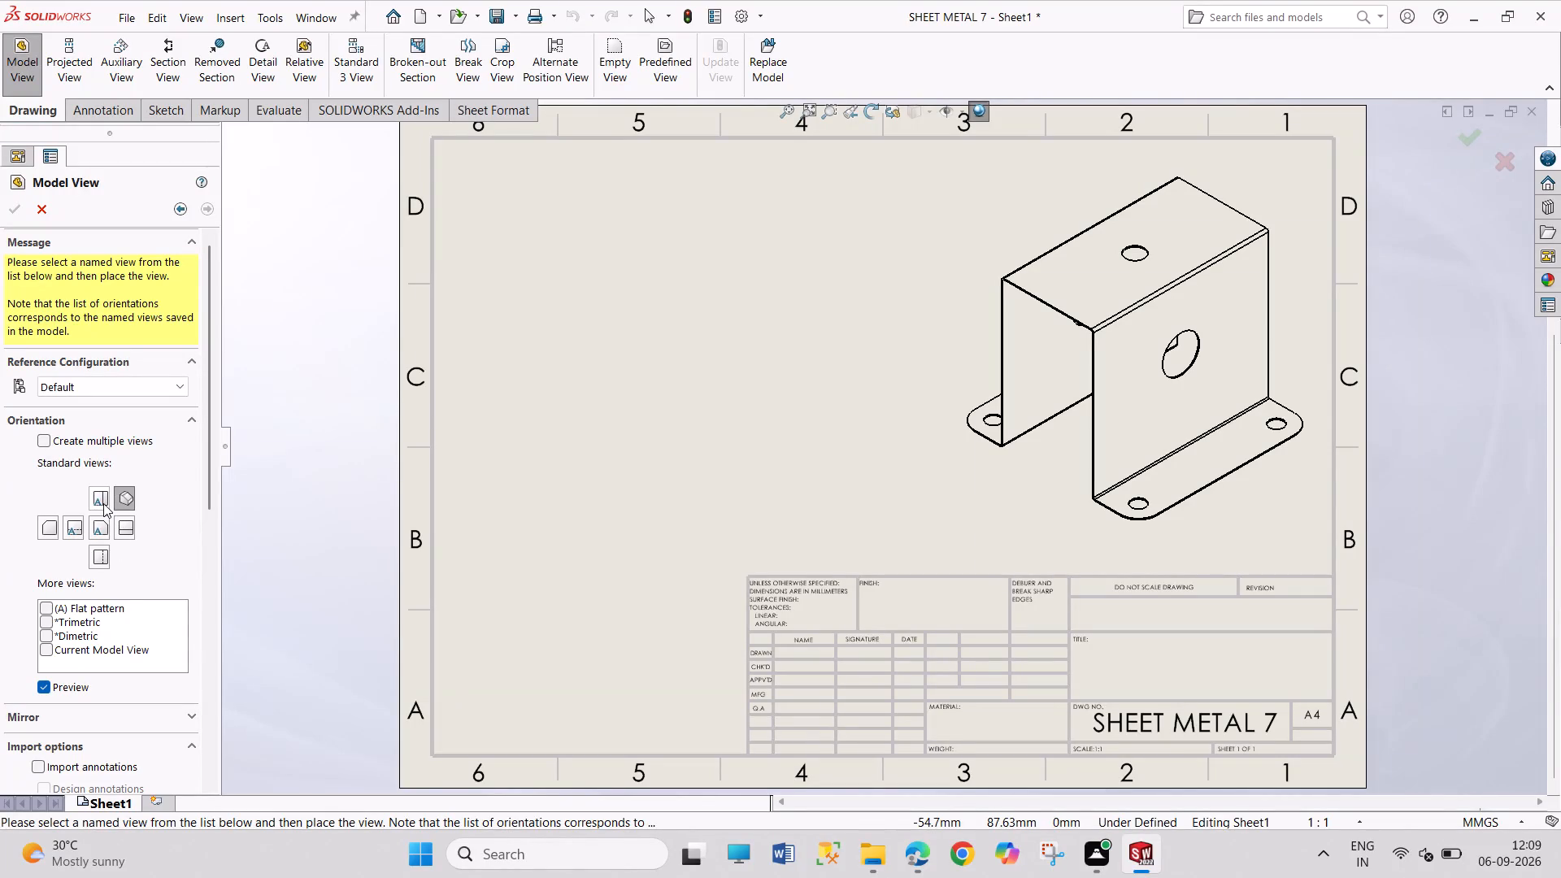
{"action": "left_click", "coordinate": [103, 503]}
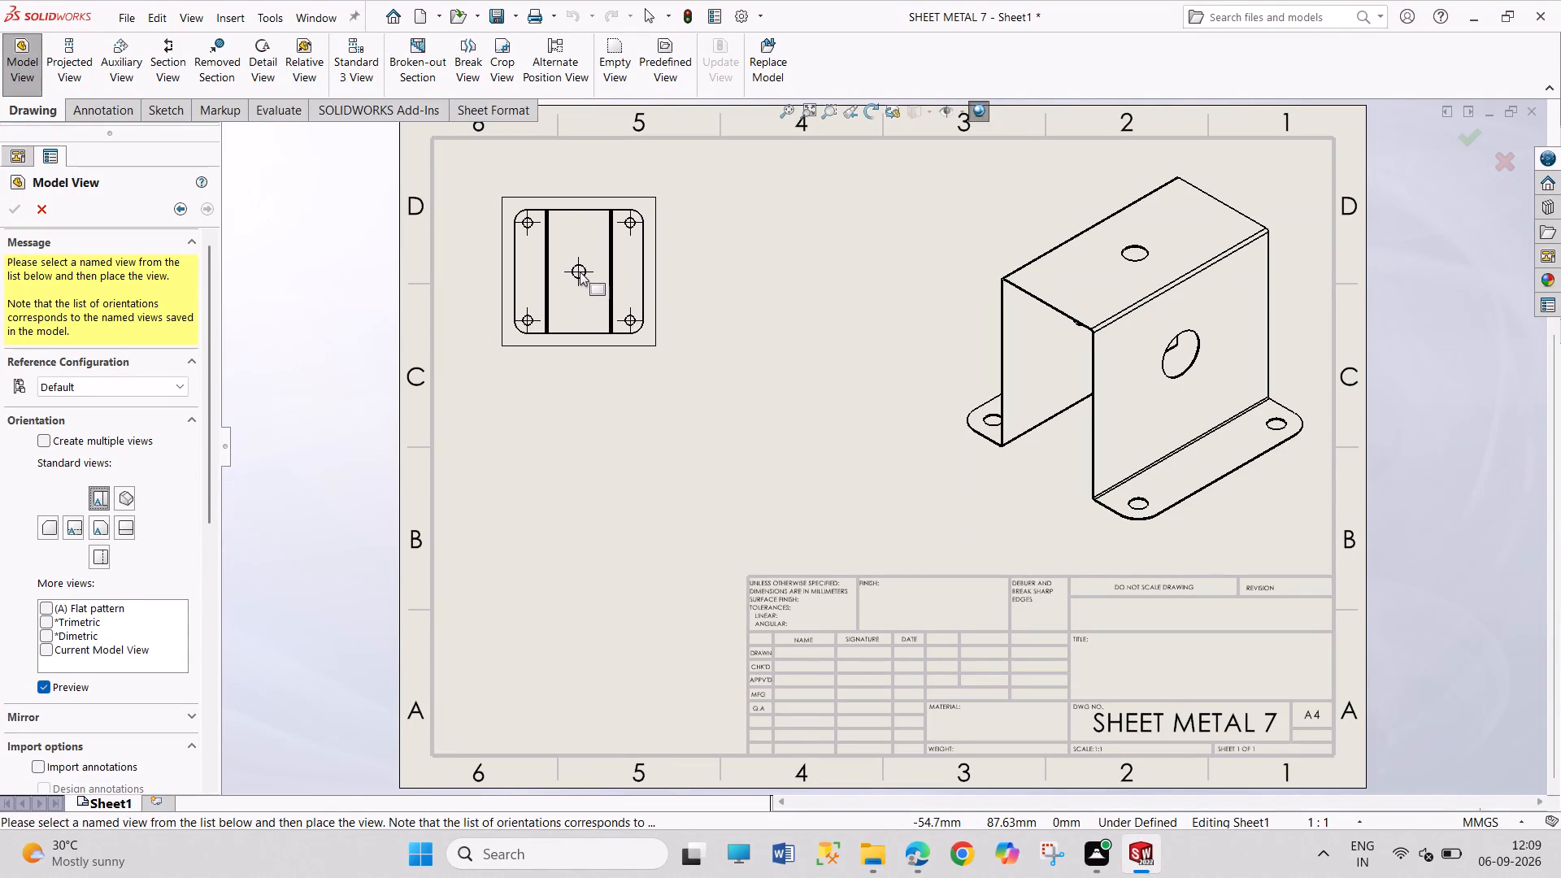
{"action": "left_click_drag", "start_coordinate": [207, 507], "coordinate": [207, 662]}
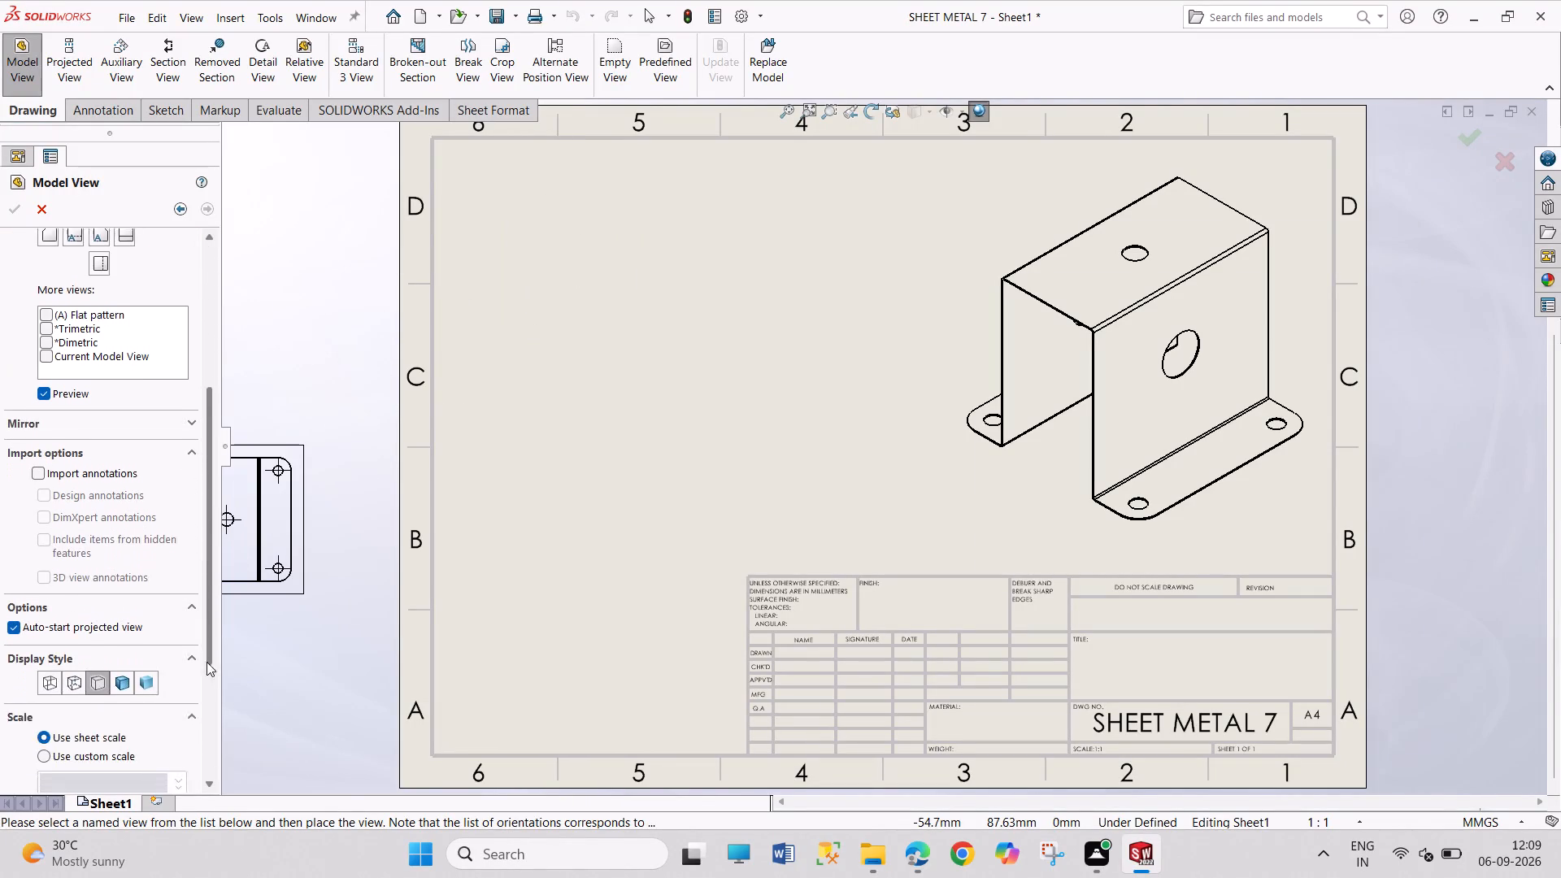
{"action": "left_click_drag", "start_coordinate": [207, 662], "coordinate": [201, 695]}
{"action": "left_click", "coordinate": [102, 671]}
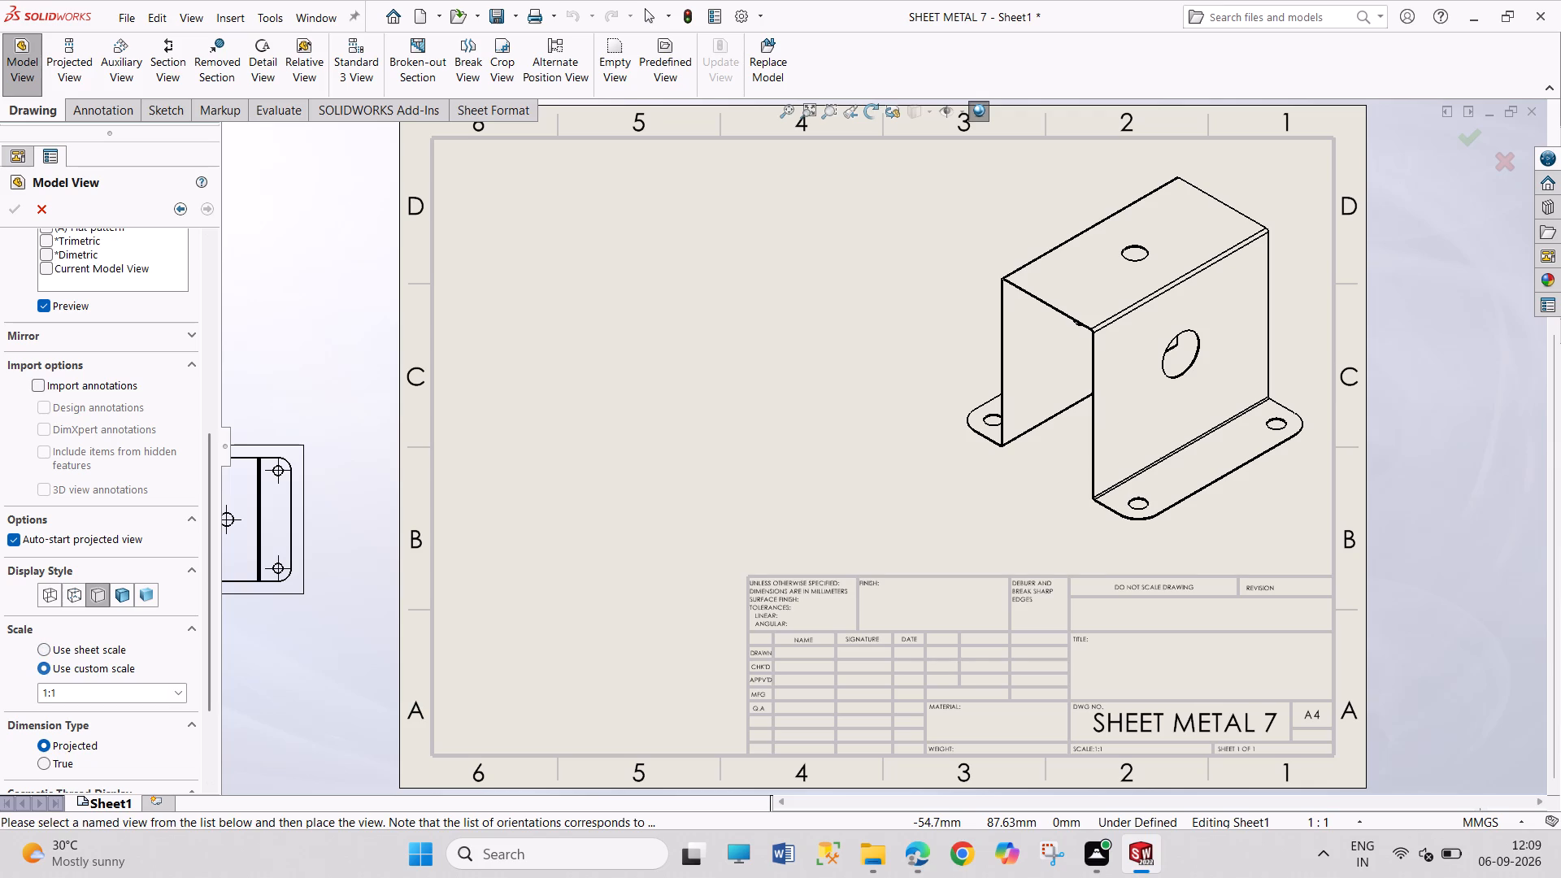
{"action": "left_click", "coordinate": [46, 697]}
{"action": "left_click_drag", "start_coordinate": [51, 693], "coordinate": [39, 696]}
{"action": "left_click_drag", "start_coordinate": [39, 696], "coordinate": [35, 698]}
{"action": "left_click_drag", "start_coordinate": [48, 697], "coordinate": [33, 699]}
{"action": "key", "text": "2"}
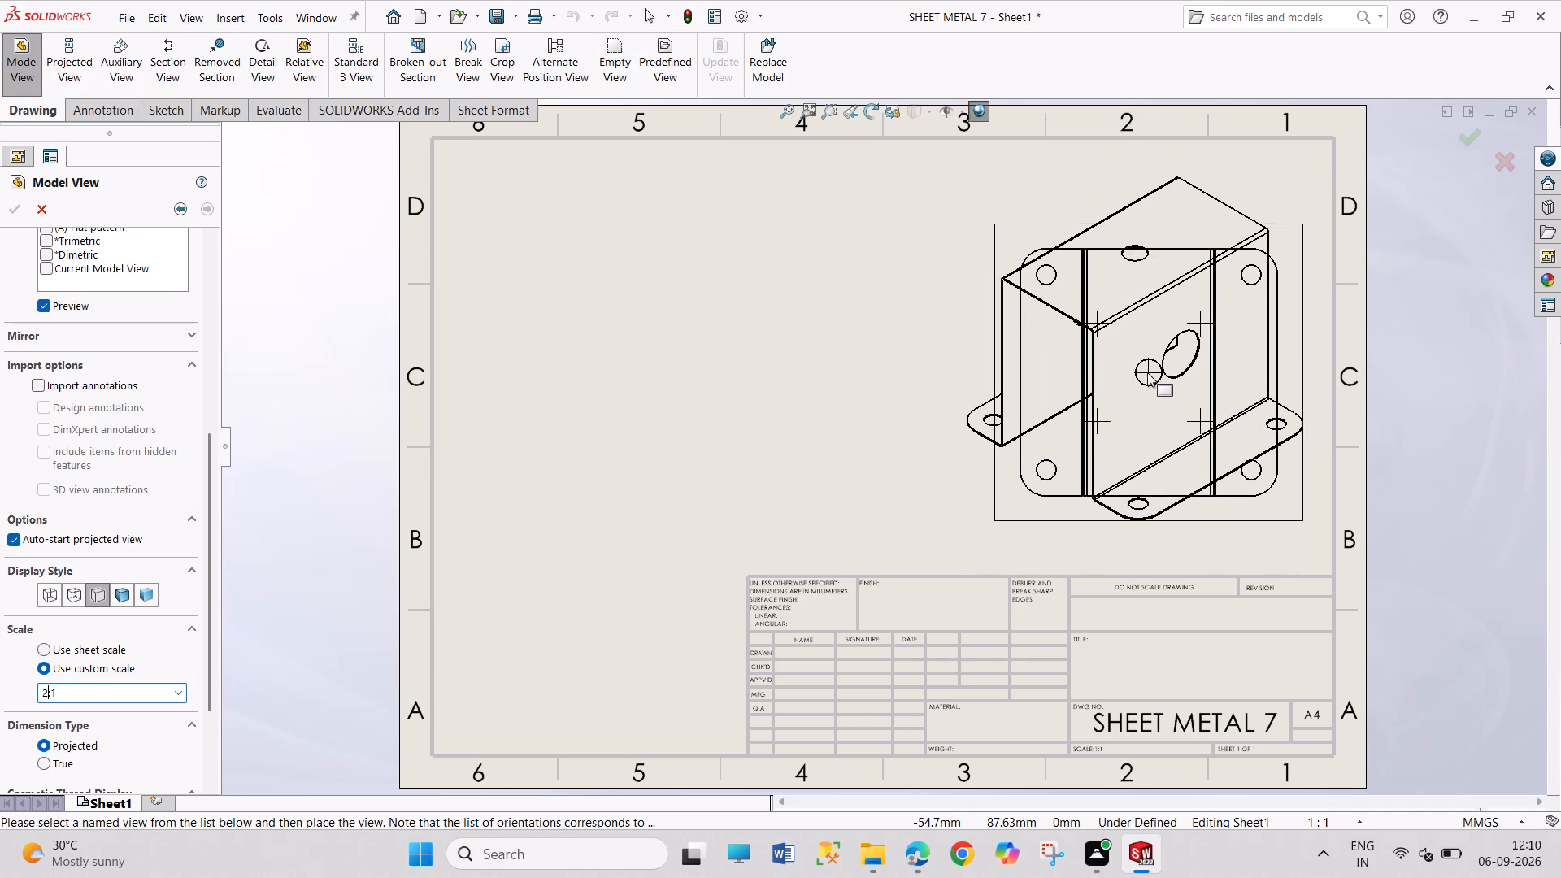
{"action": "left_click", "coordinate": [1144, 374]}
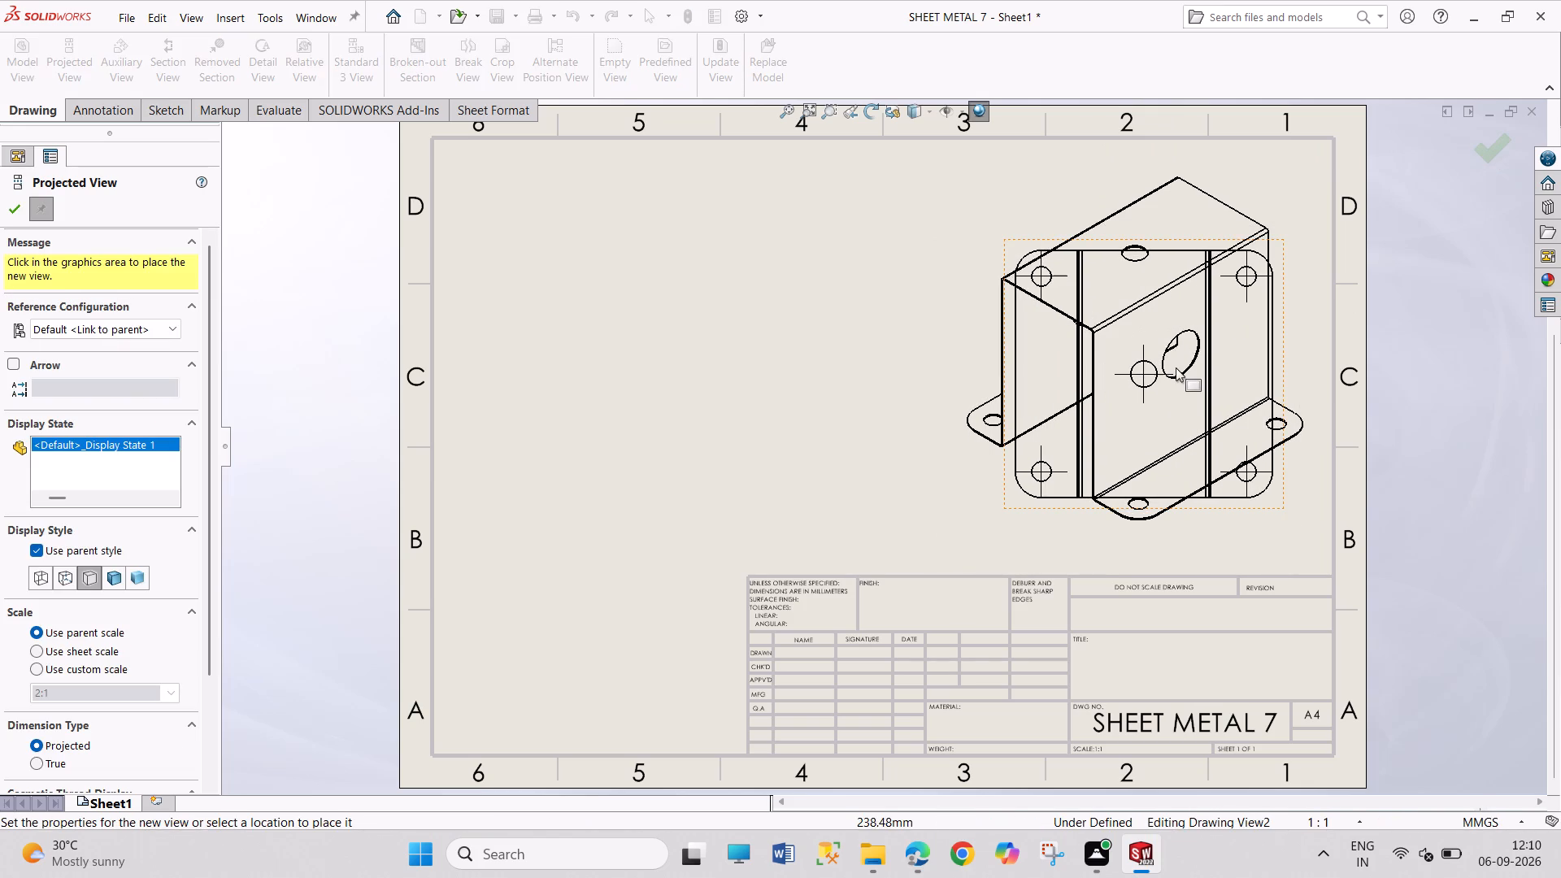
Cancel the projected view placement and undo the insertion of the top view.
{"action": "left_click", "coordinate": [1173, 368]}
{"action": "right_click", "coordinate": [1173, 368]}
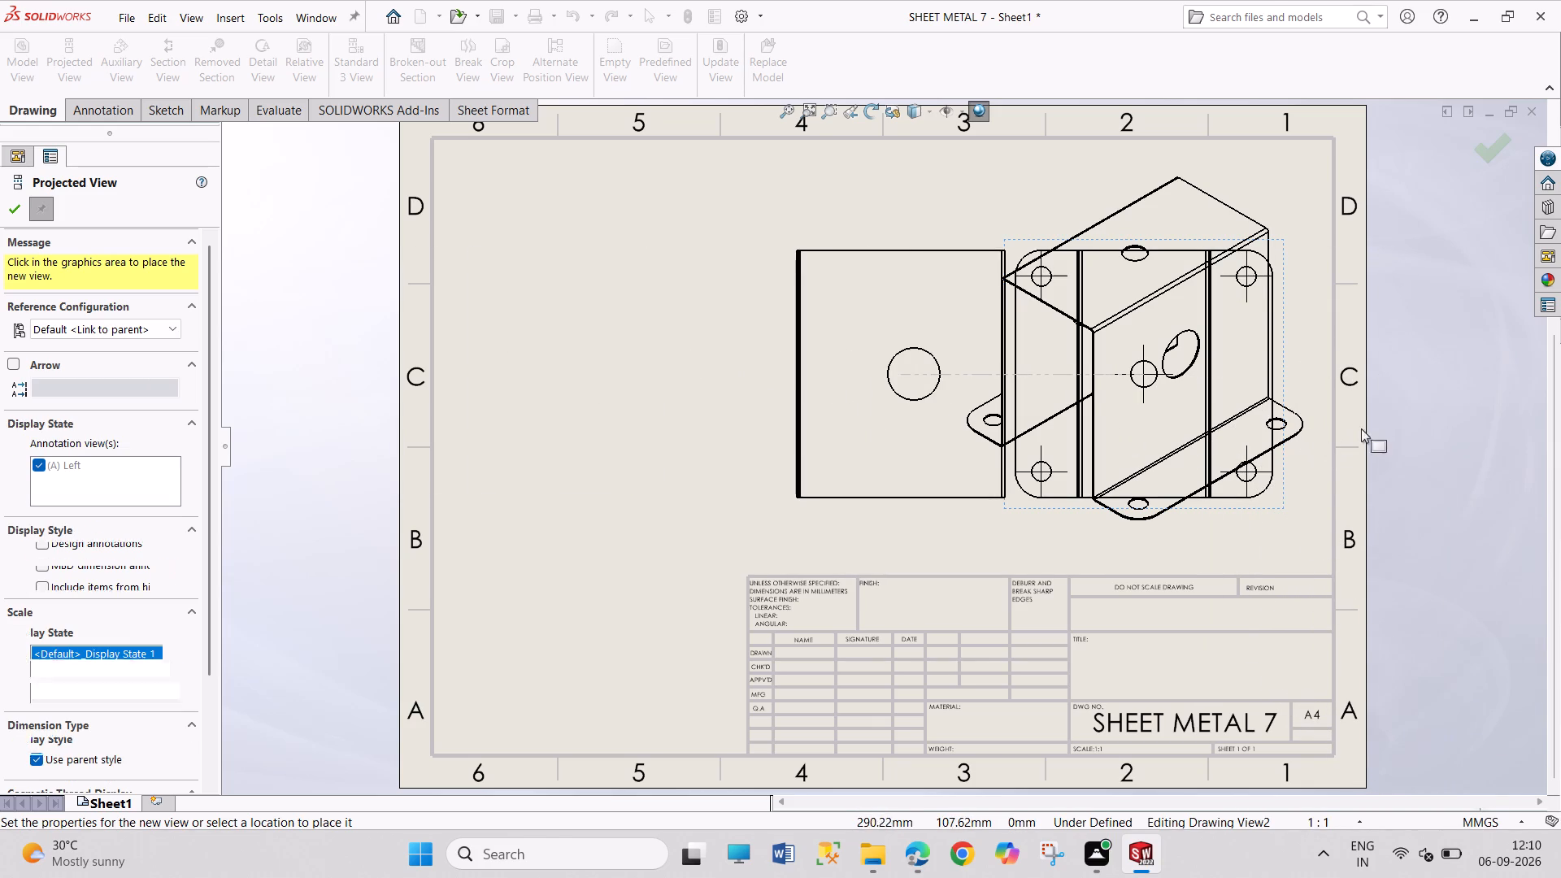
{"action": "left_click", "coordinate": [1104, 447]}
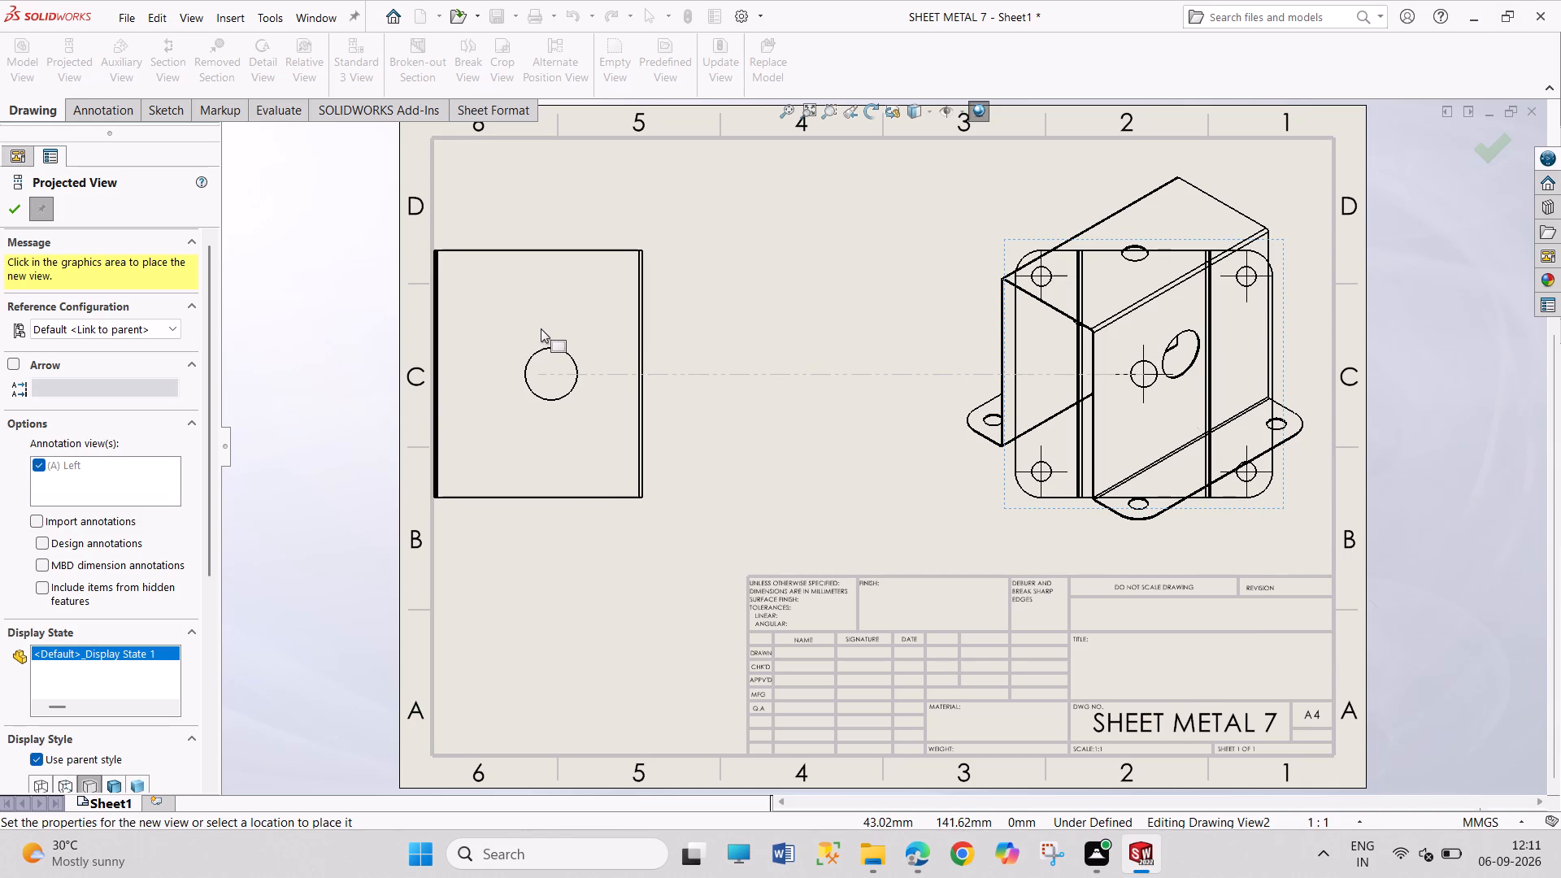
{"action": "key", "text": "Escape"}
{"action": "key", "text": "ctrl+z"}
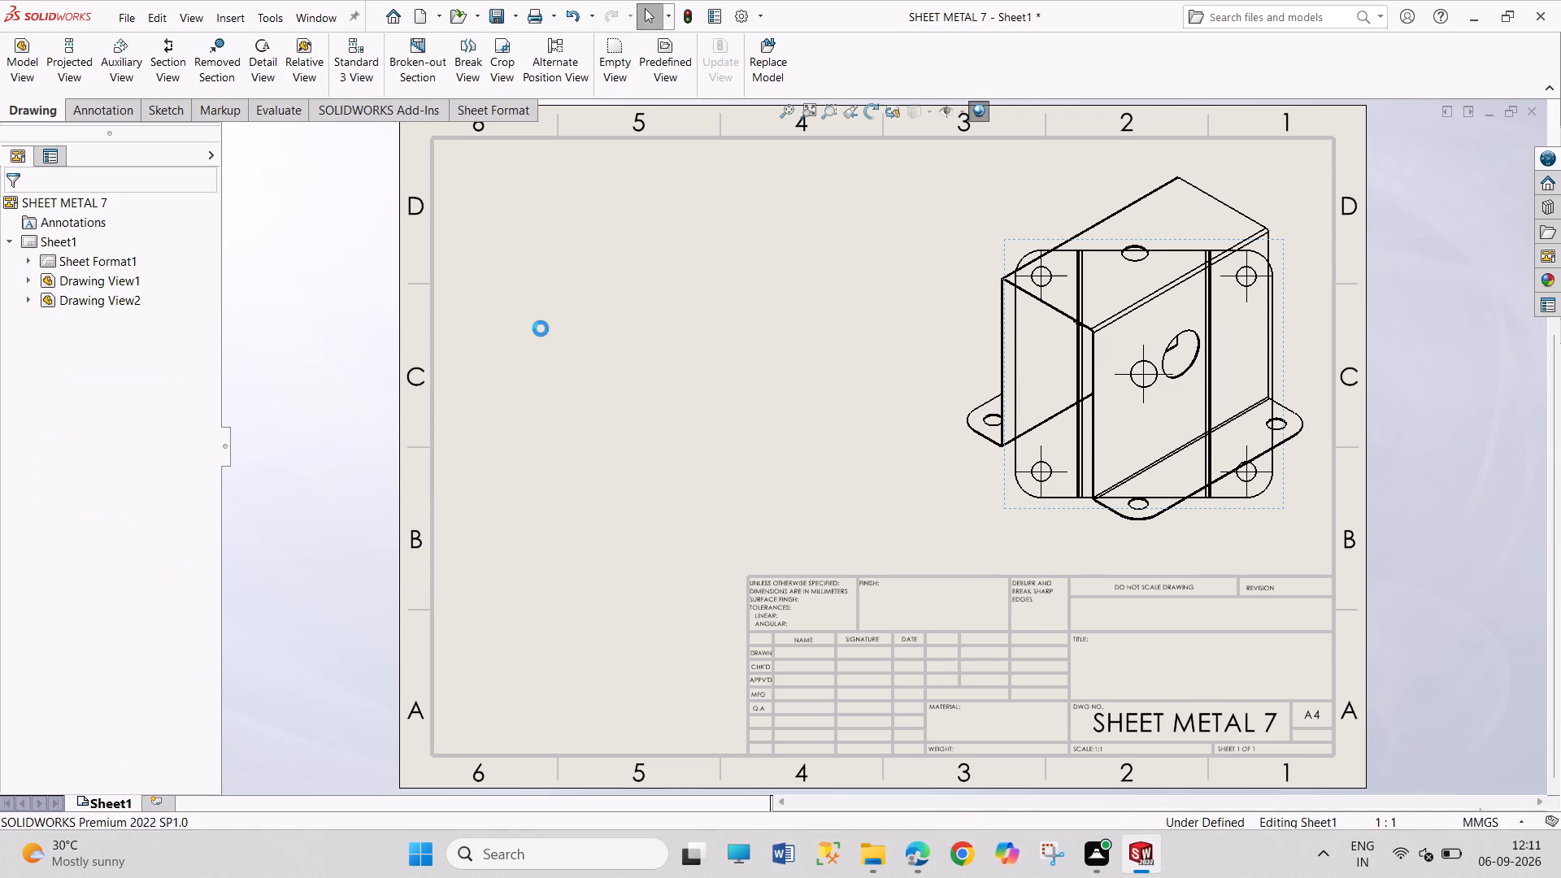
Insert a top model view of SHEET METAL 7 at a custom scale of 2:1 beside the isometric view, in zones C–D/5.
{"action": "left_click", "coordinate": [19, 72]}
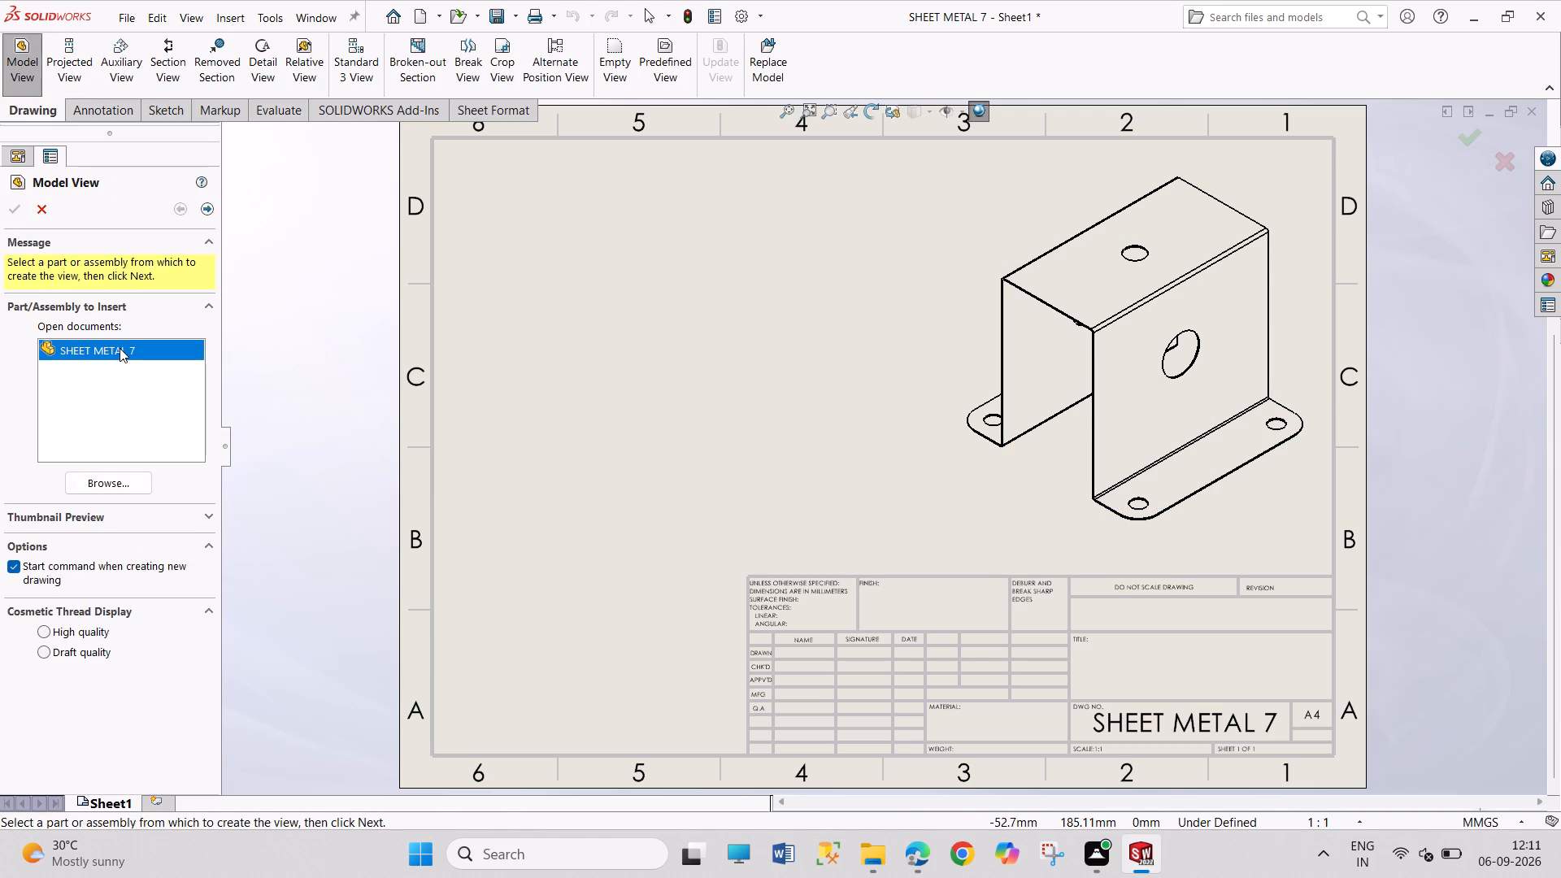
{"action": "left_click", "coordinate": [120, 348]}
{"action": "left_click", "coordinate": [120, 348]}
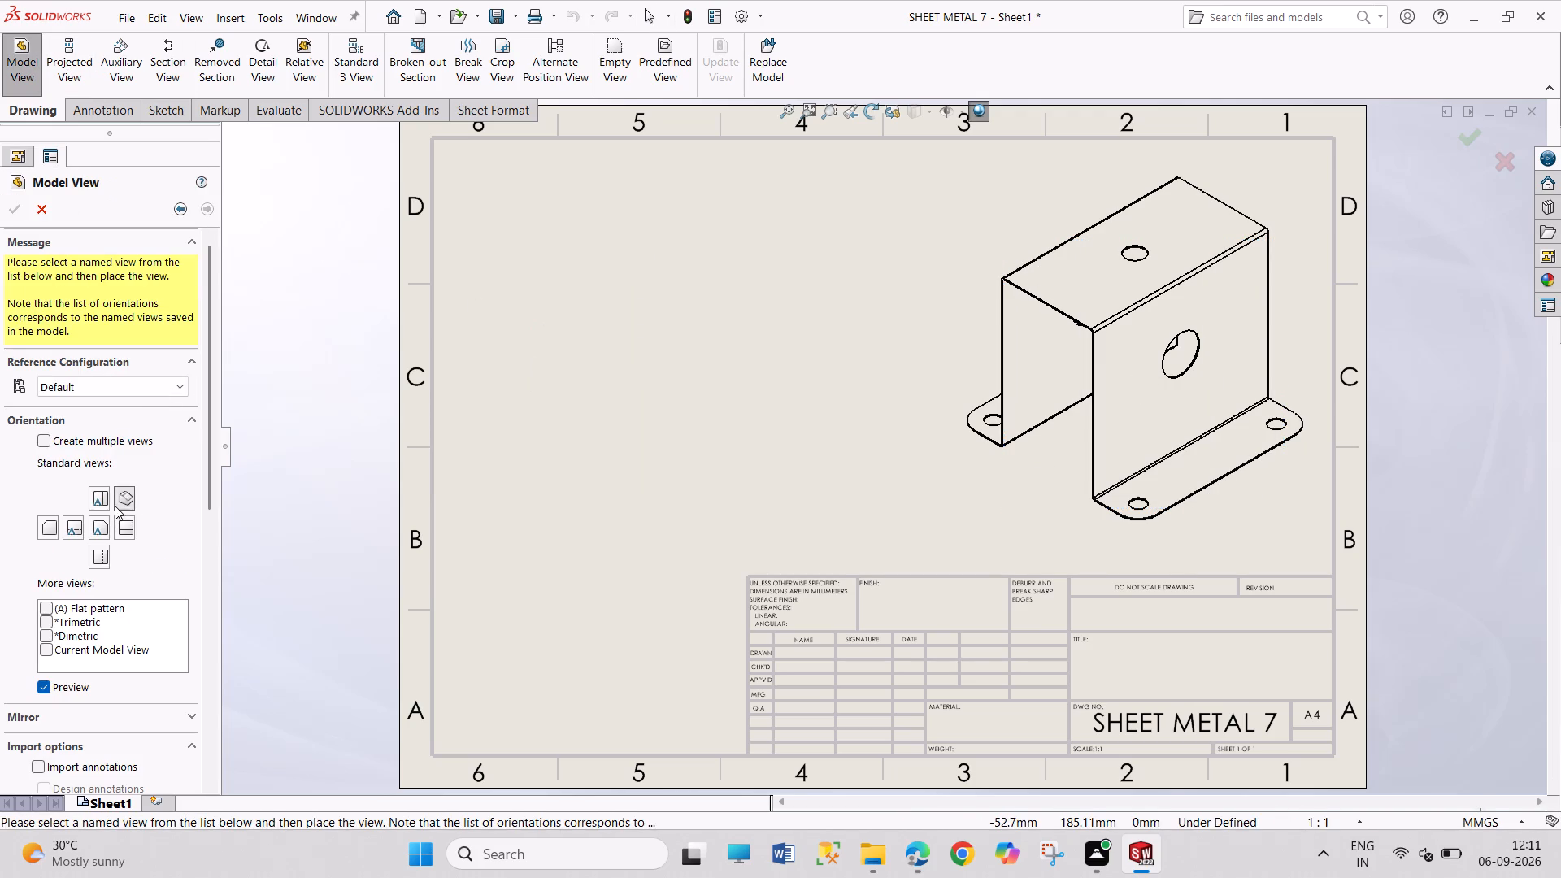
{"action": "left_click", "coordinate": [107, 502]}
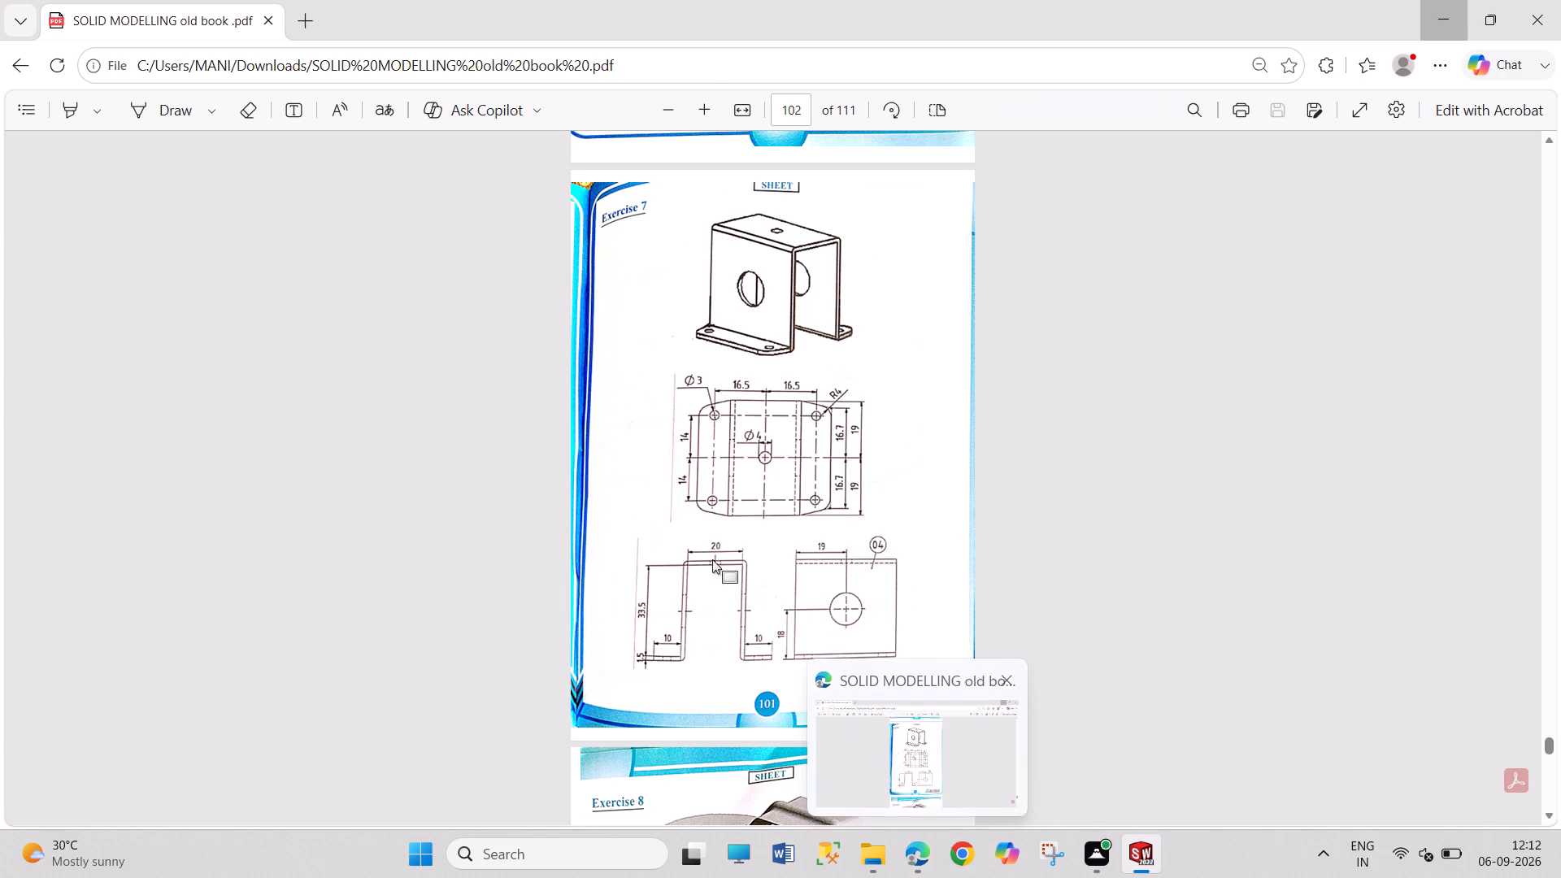
{"action": "left_click_drag", "start_coordinate": [208, 474], "coordinate": [209, 641]}
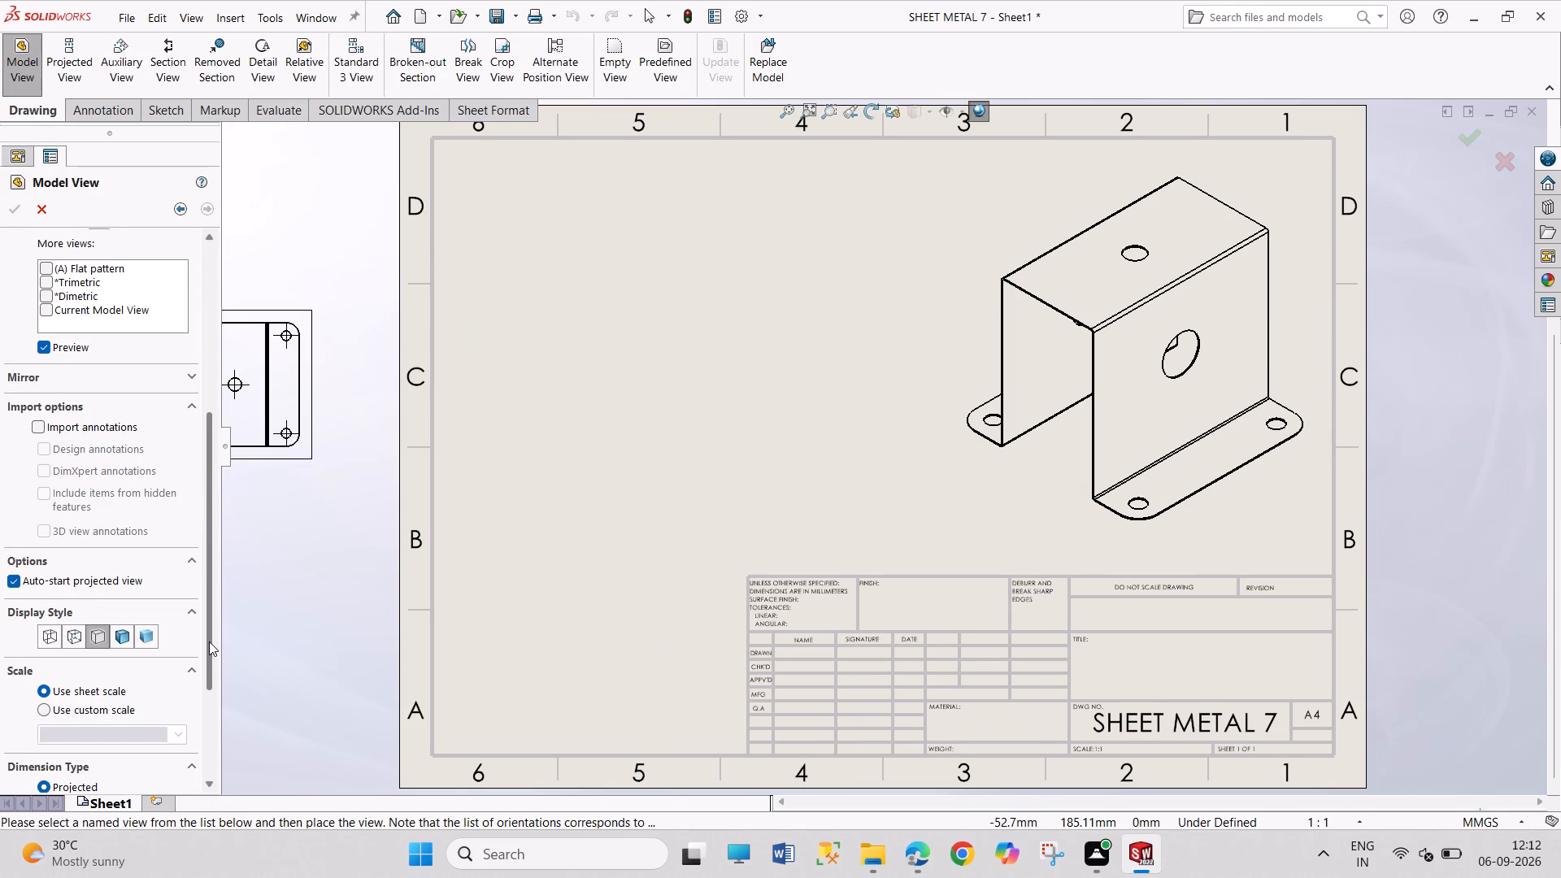
{"action": "left_click_drag", "start_coordinate": [209, 641], "coordinate": [209, 642]}
{"action": "left_click", "coordinate": [117, 702]}
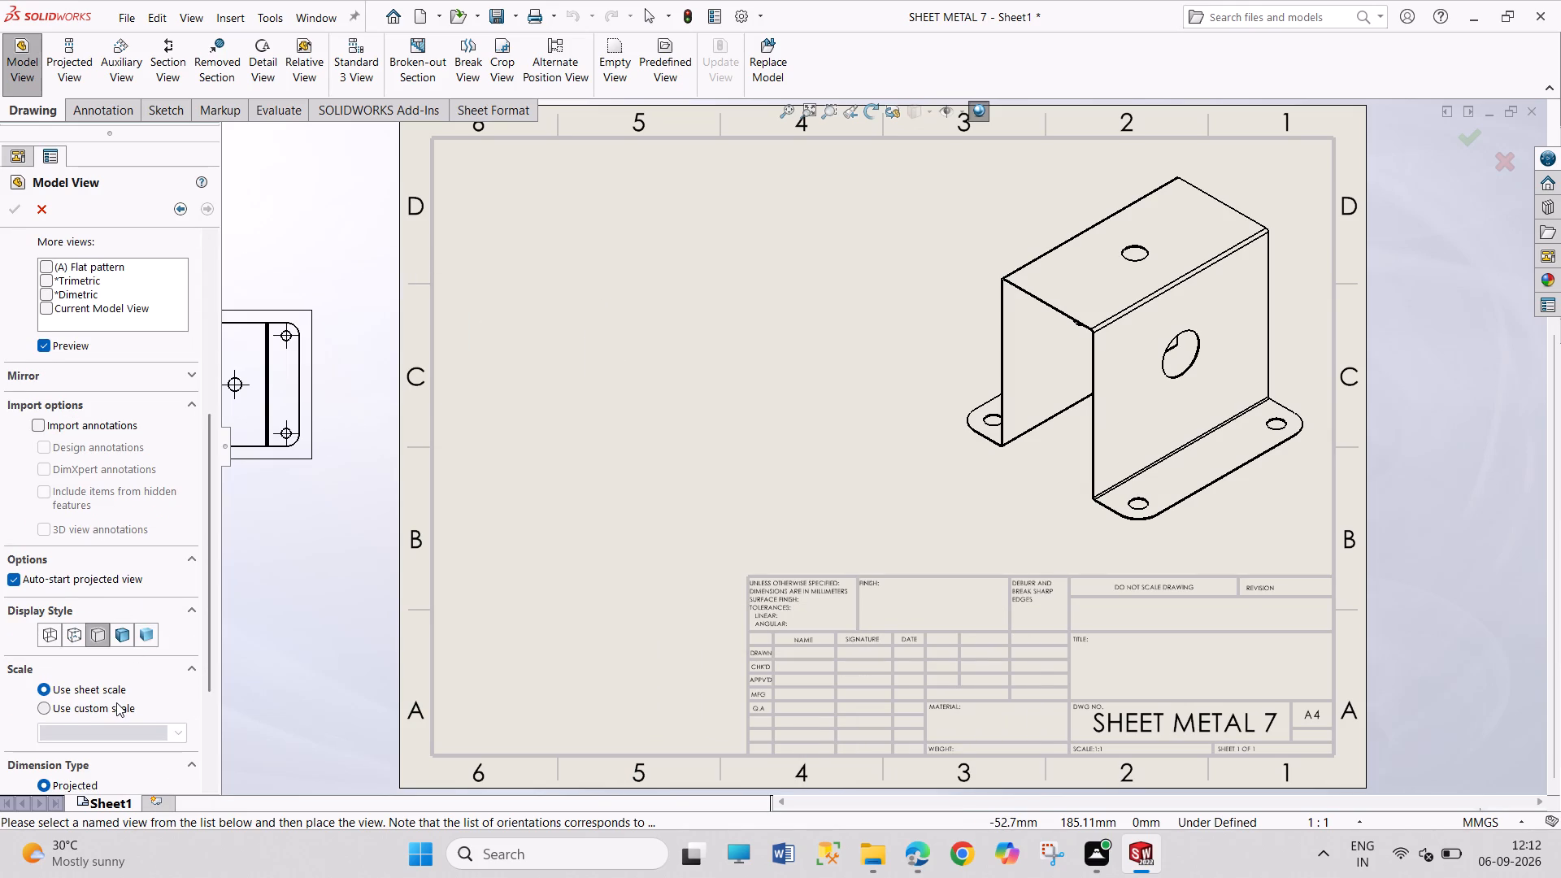
{"action": "left_click_drag", "start_coordinate": [47, 735], "coordinate": [33, 732]}
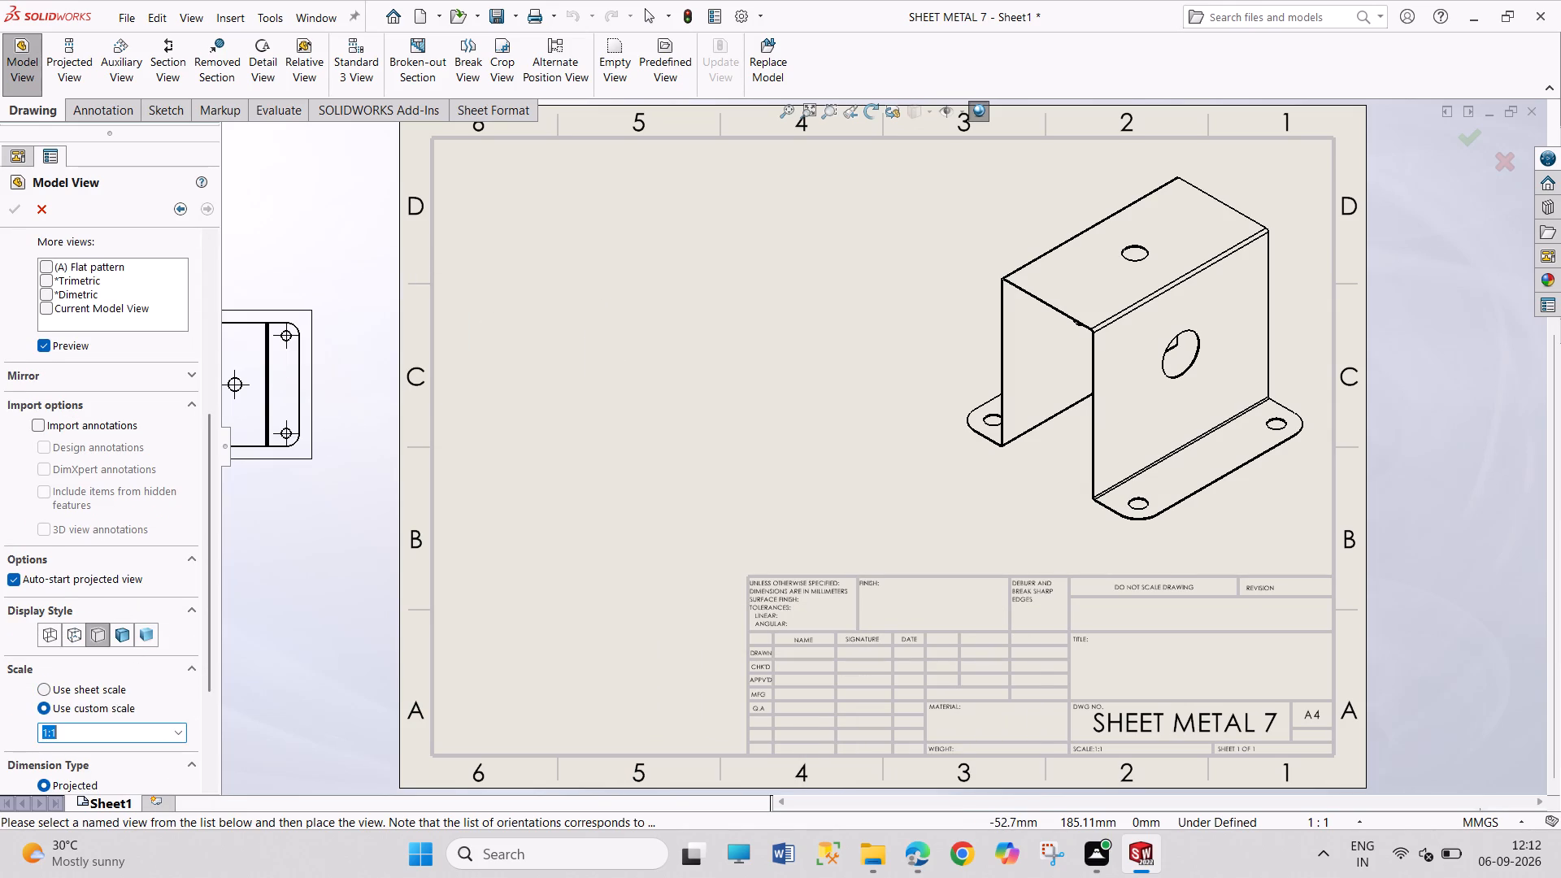
{"action": "left_click_drag", "start_coordinate": [48, 732], "coordinate": [37, 729]}
{"action": "key", "text": "2"}
{"action": "scroll", "coordinate": [37, 729], "scroll_direction": "up", "scroll_amount": 1}
{"action": "scroll", "coordinate": [937, 616], "scroll_direction": "up", "scroll_amount": 1}
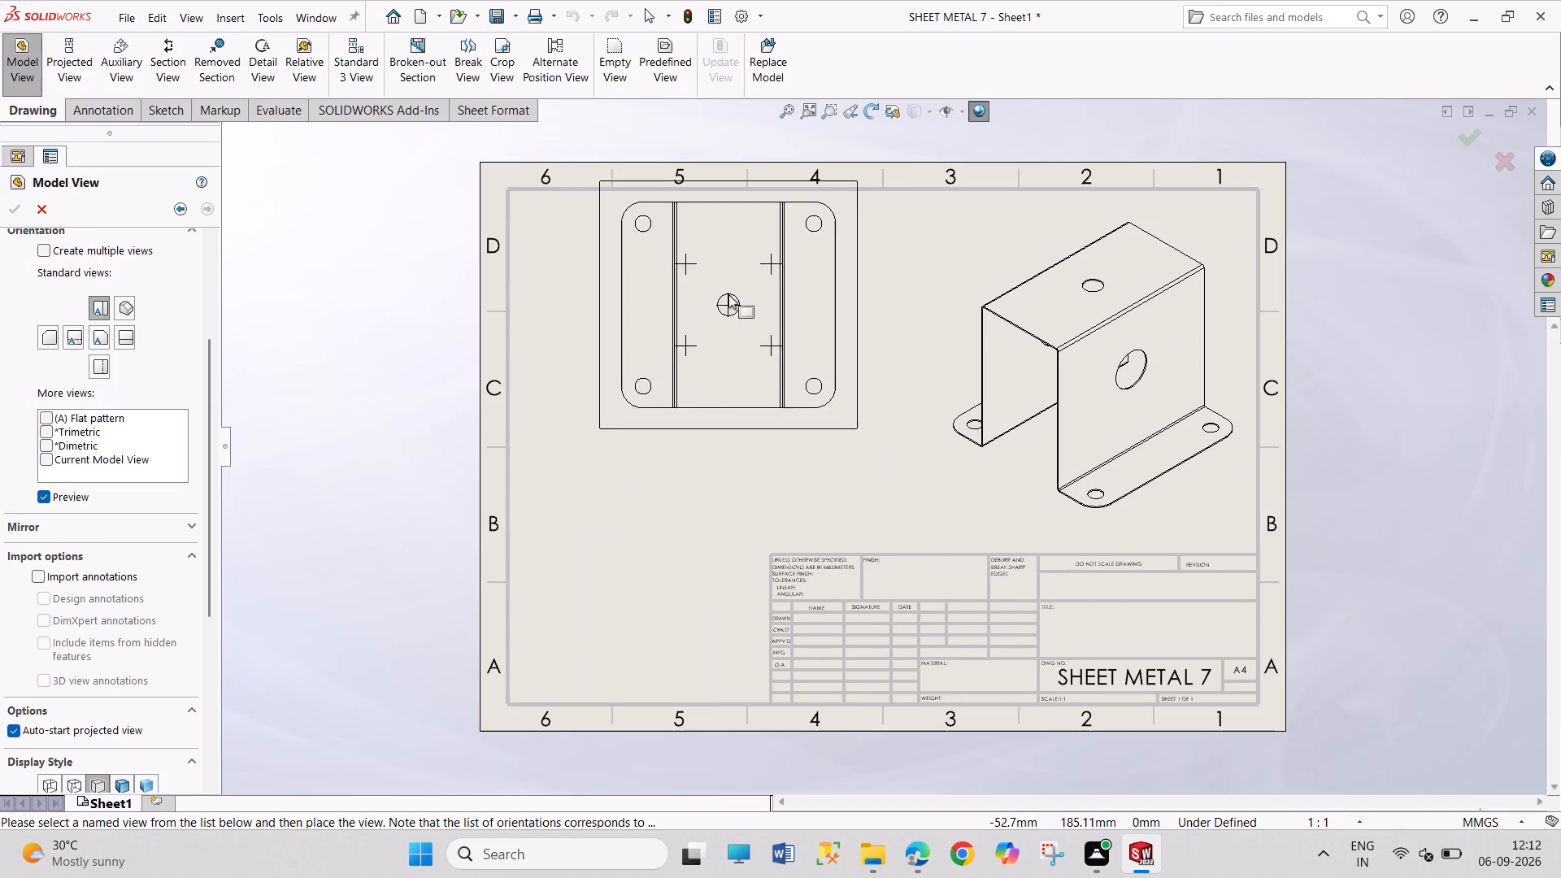
{"action": "left_click", "coordinate": [677, 324]}
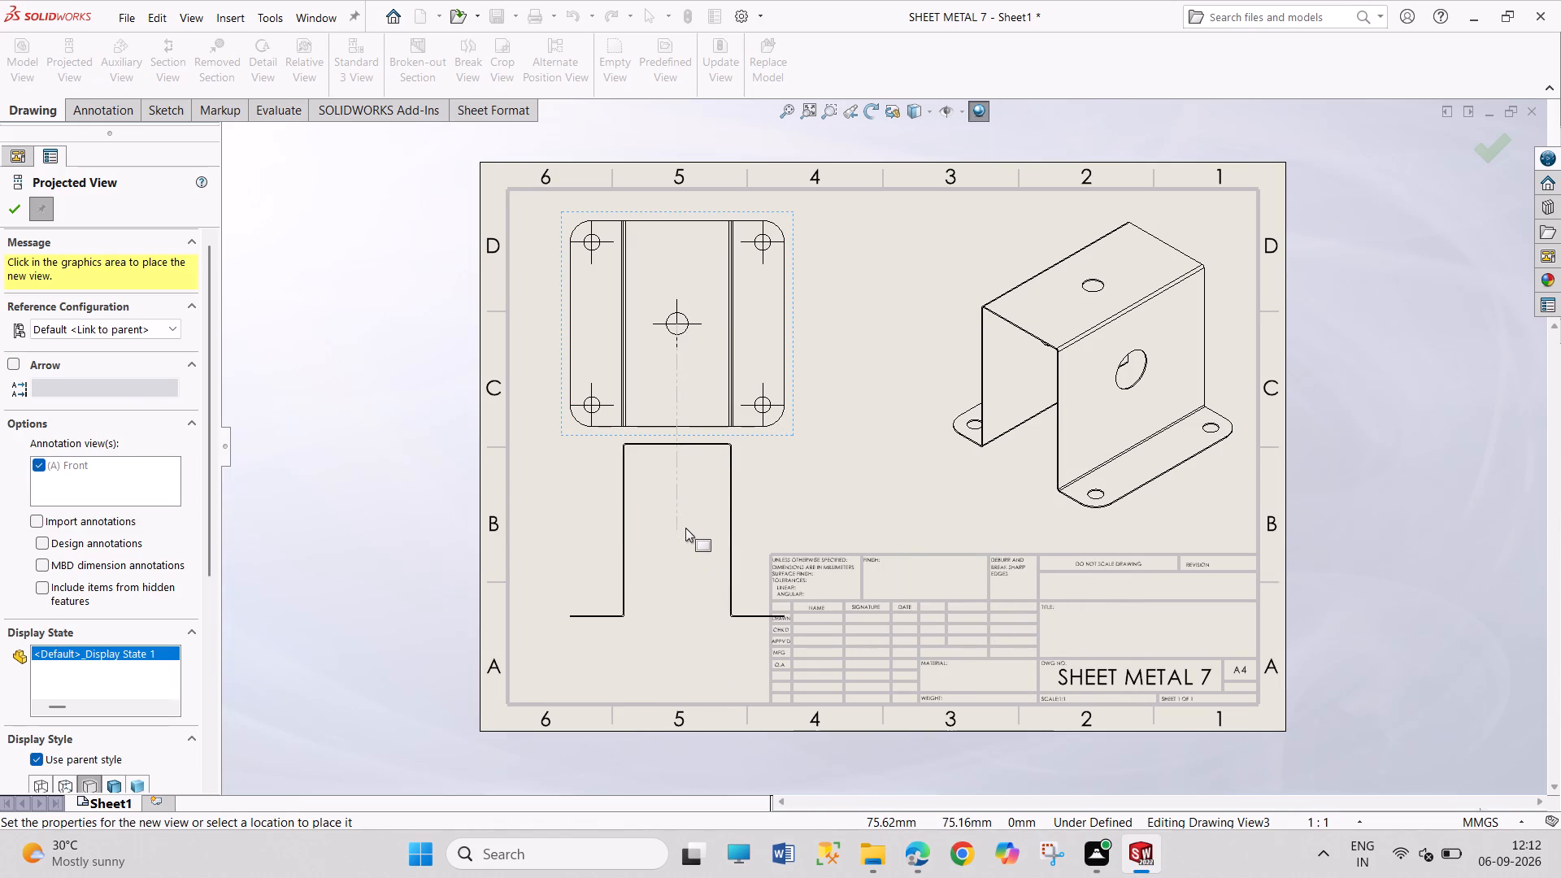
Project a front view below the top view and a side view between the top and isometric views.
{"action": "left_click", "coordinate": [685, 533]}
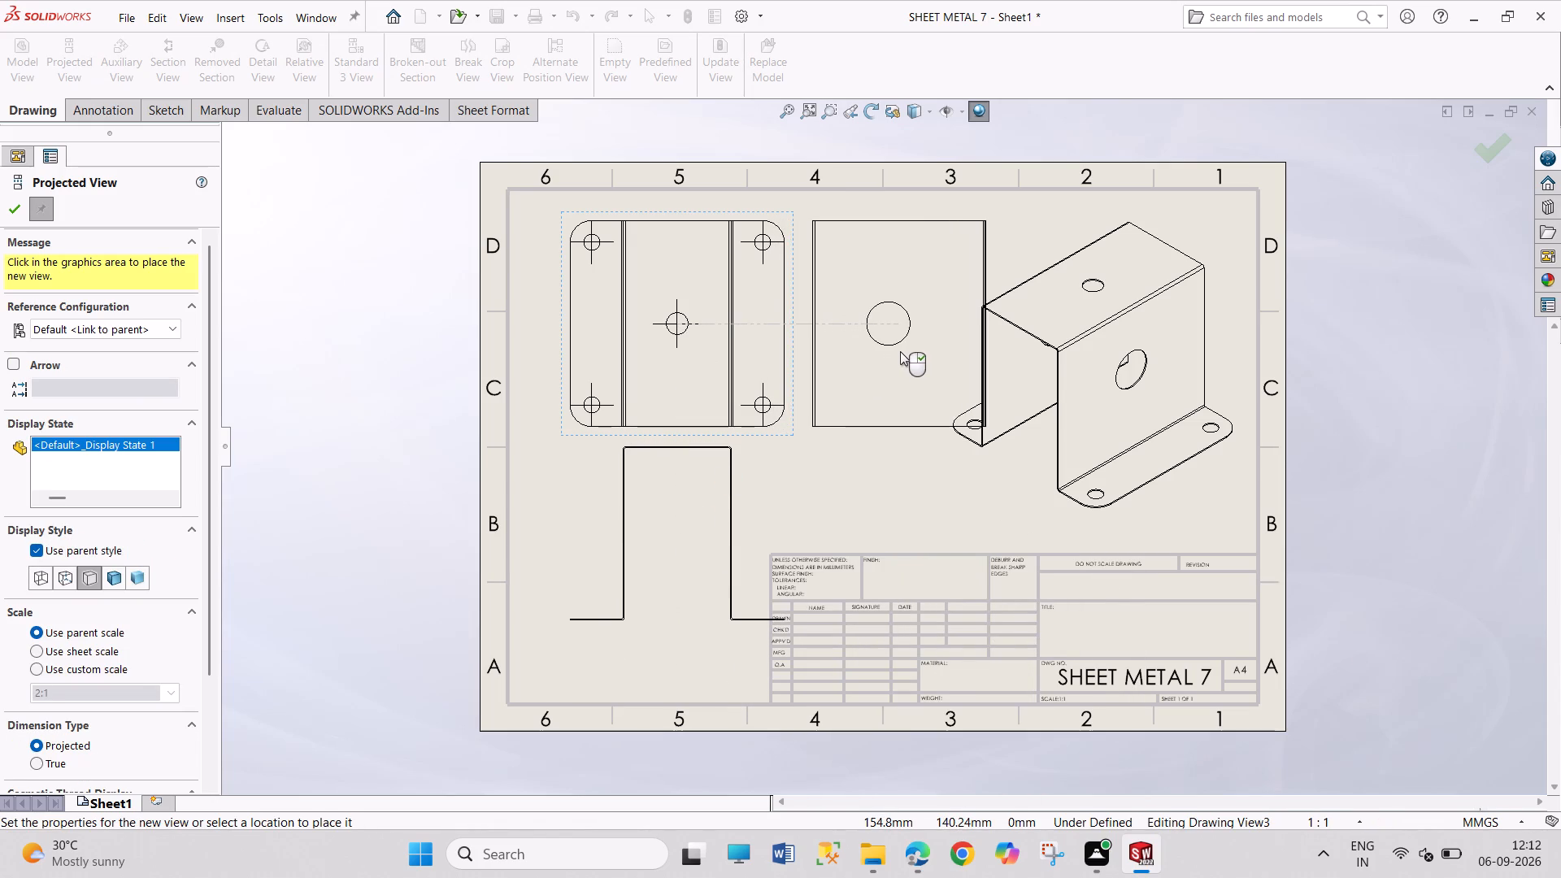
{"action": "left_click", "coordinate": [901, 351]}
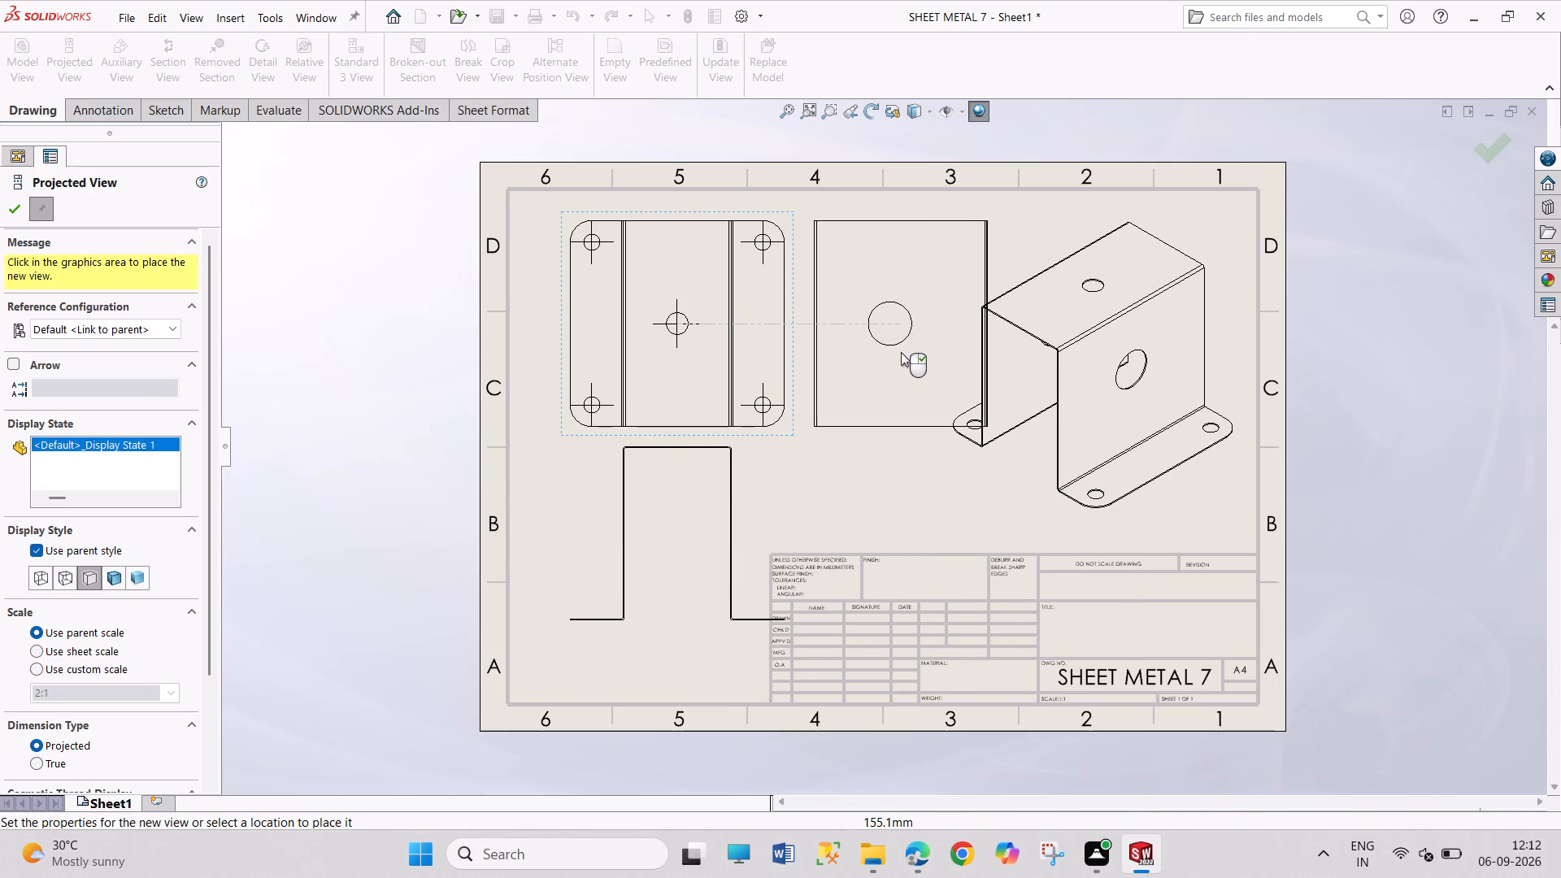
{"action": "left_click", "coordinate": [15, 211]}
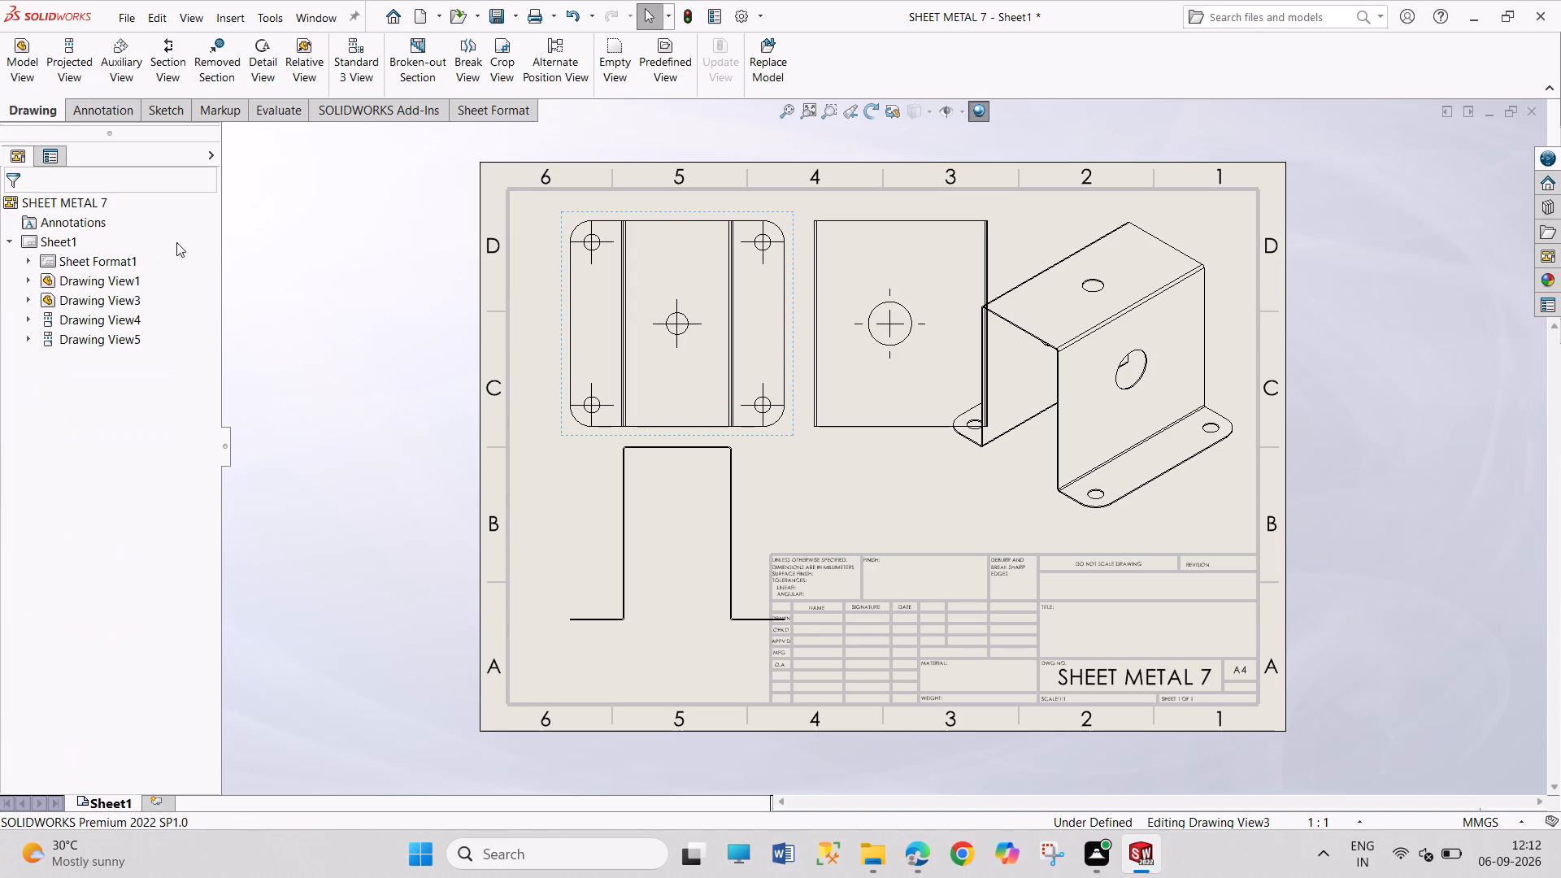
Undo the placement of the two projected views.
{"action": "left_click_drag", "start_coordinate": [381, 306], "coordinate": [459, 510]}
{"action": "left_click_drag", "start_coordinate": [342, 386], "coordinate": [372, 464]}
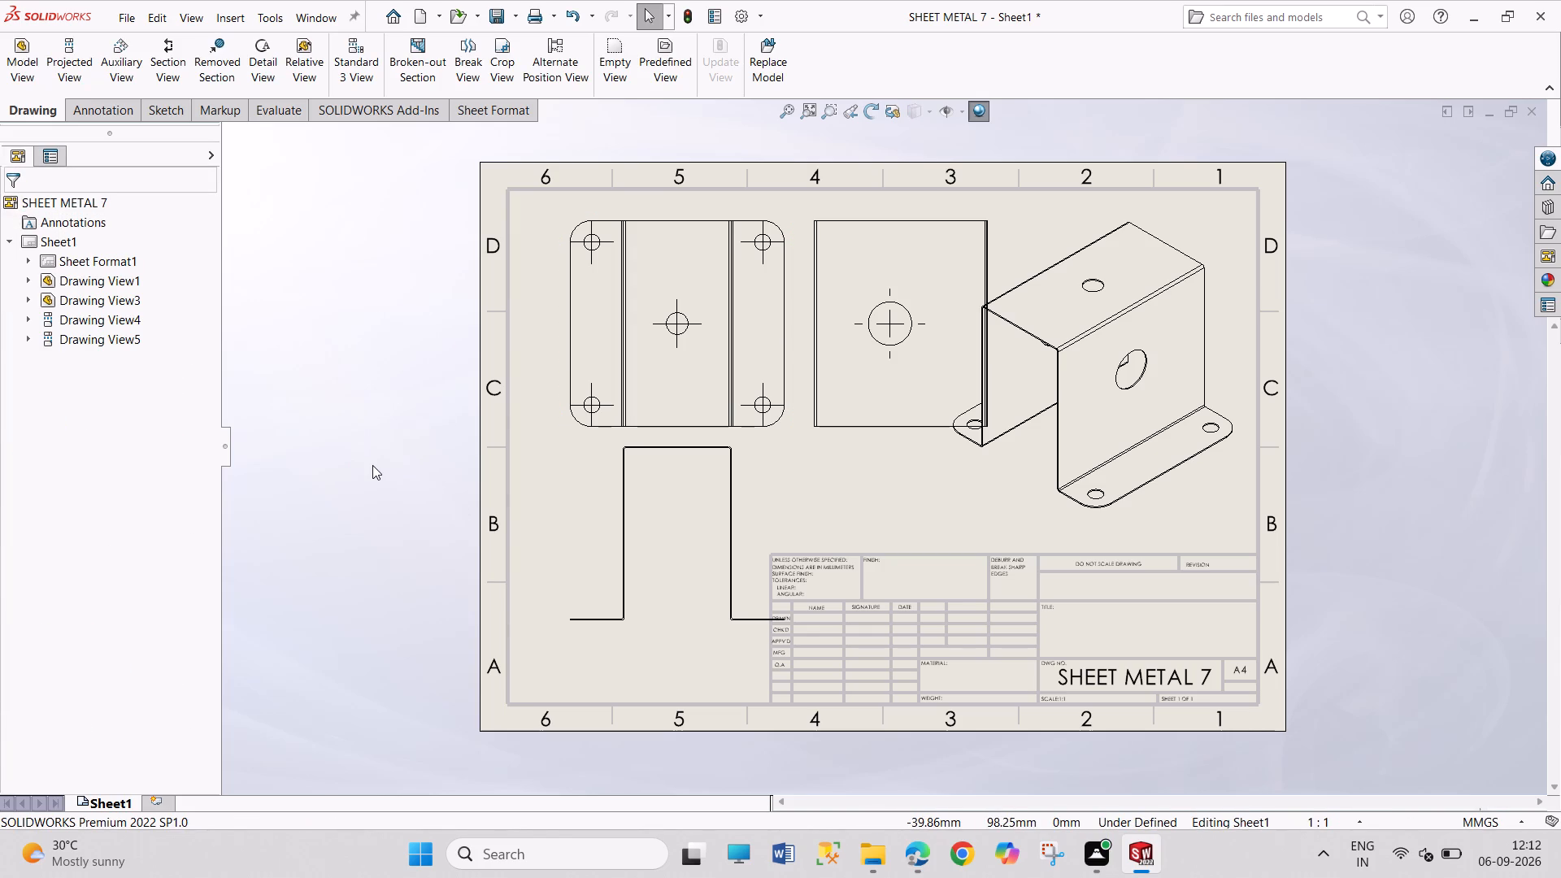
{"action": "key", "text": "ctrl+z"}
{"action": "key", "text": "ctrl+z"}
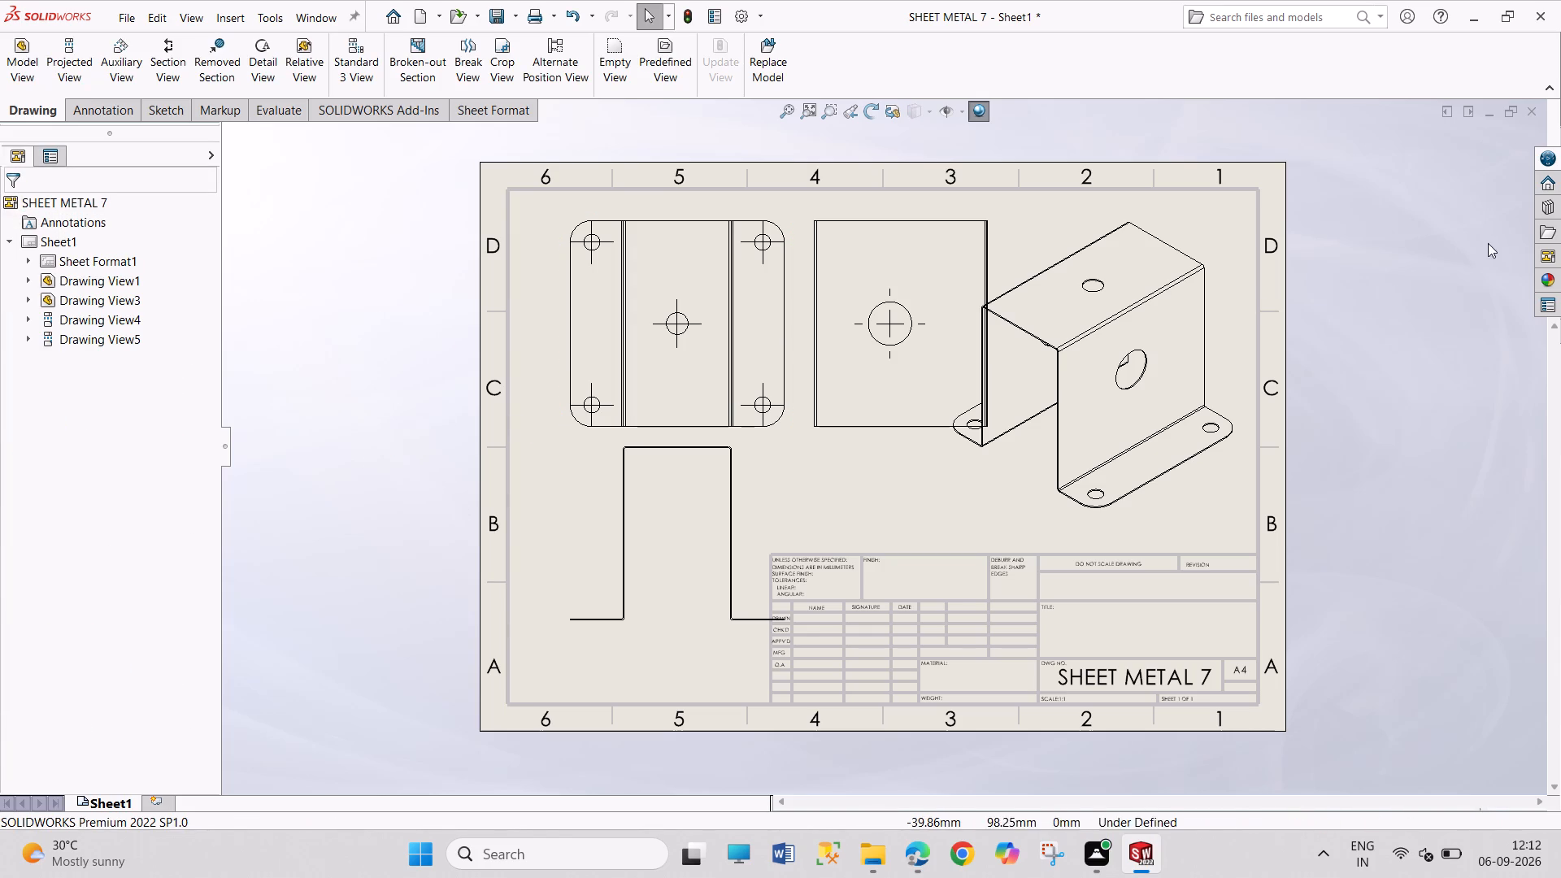
Close the SHEET METAL 7 drawing and return to the part.
{"action": "left_click", "coordinate": [1532, 109]}
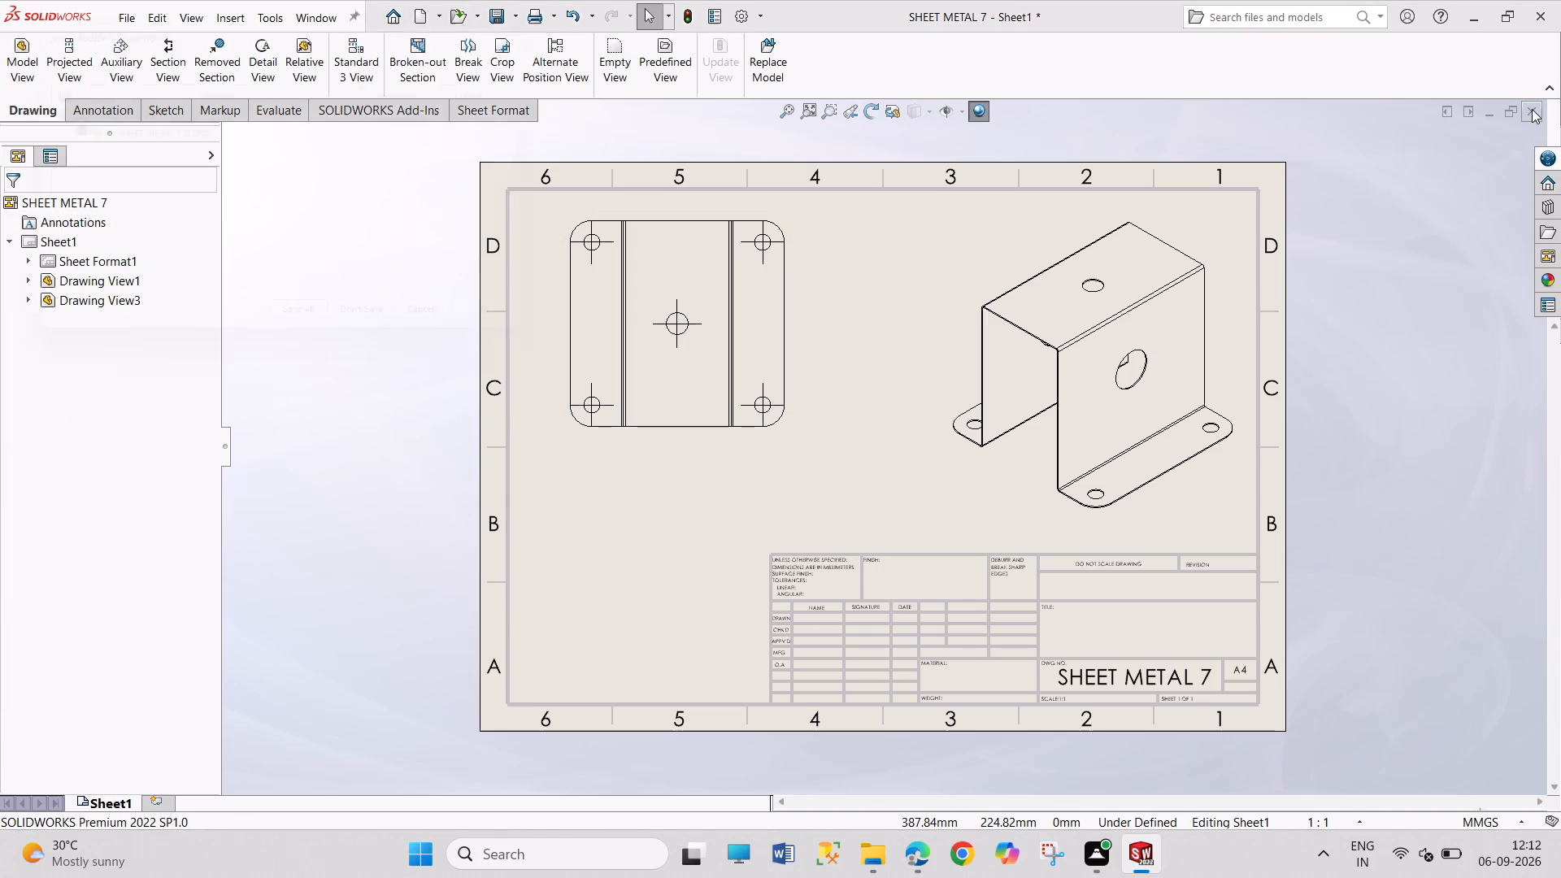
{"action": "left_click", "coordinate": [406, 344]}
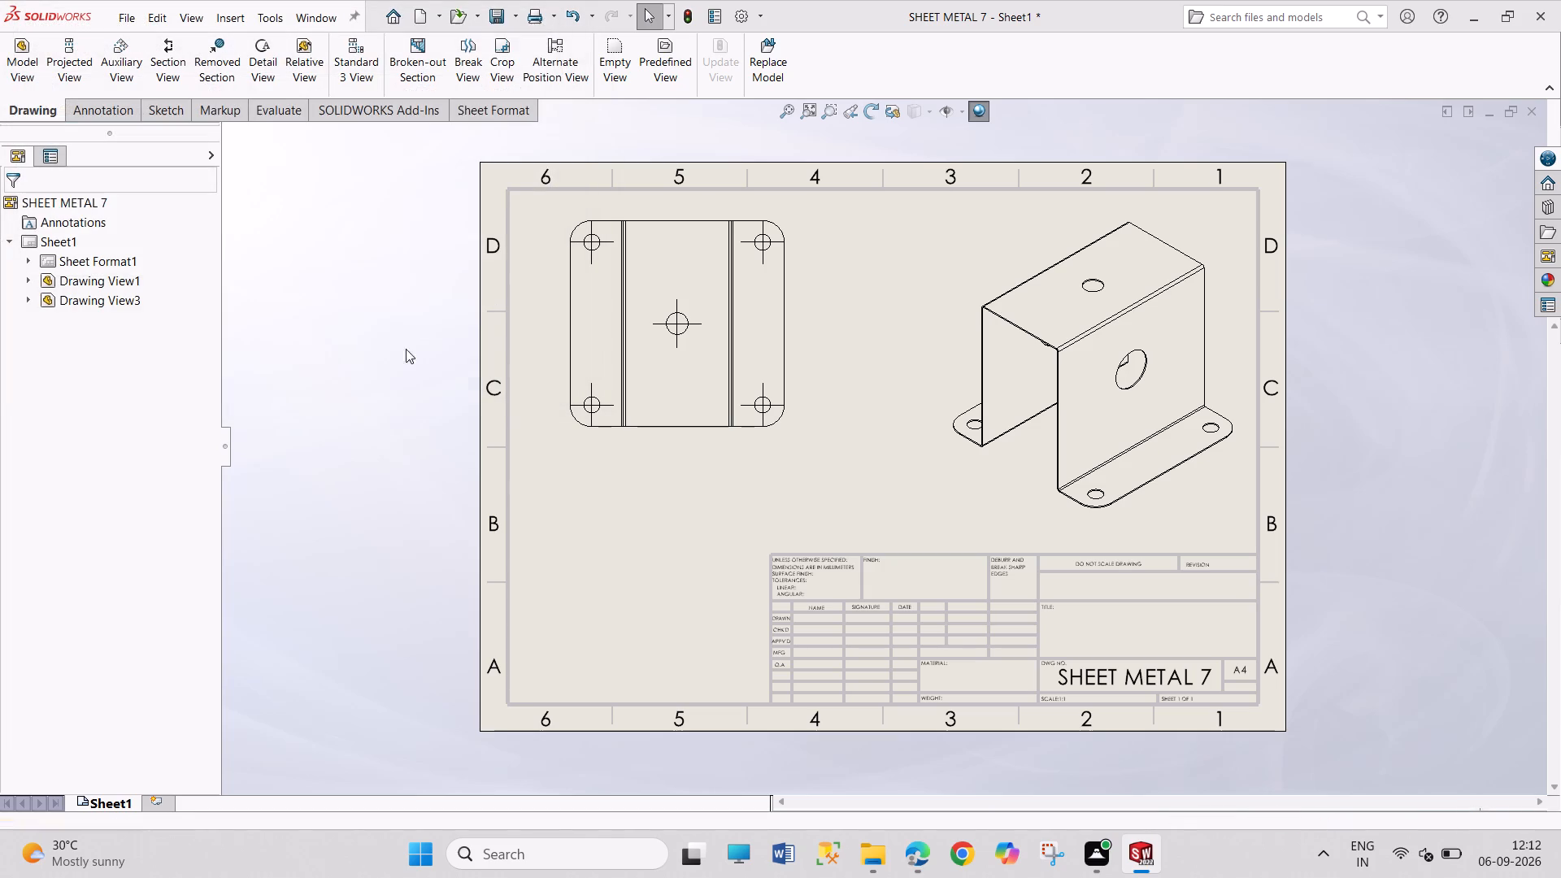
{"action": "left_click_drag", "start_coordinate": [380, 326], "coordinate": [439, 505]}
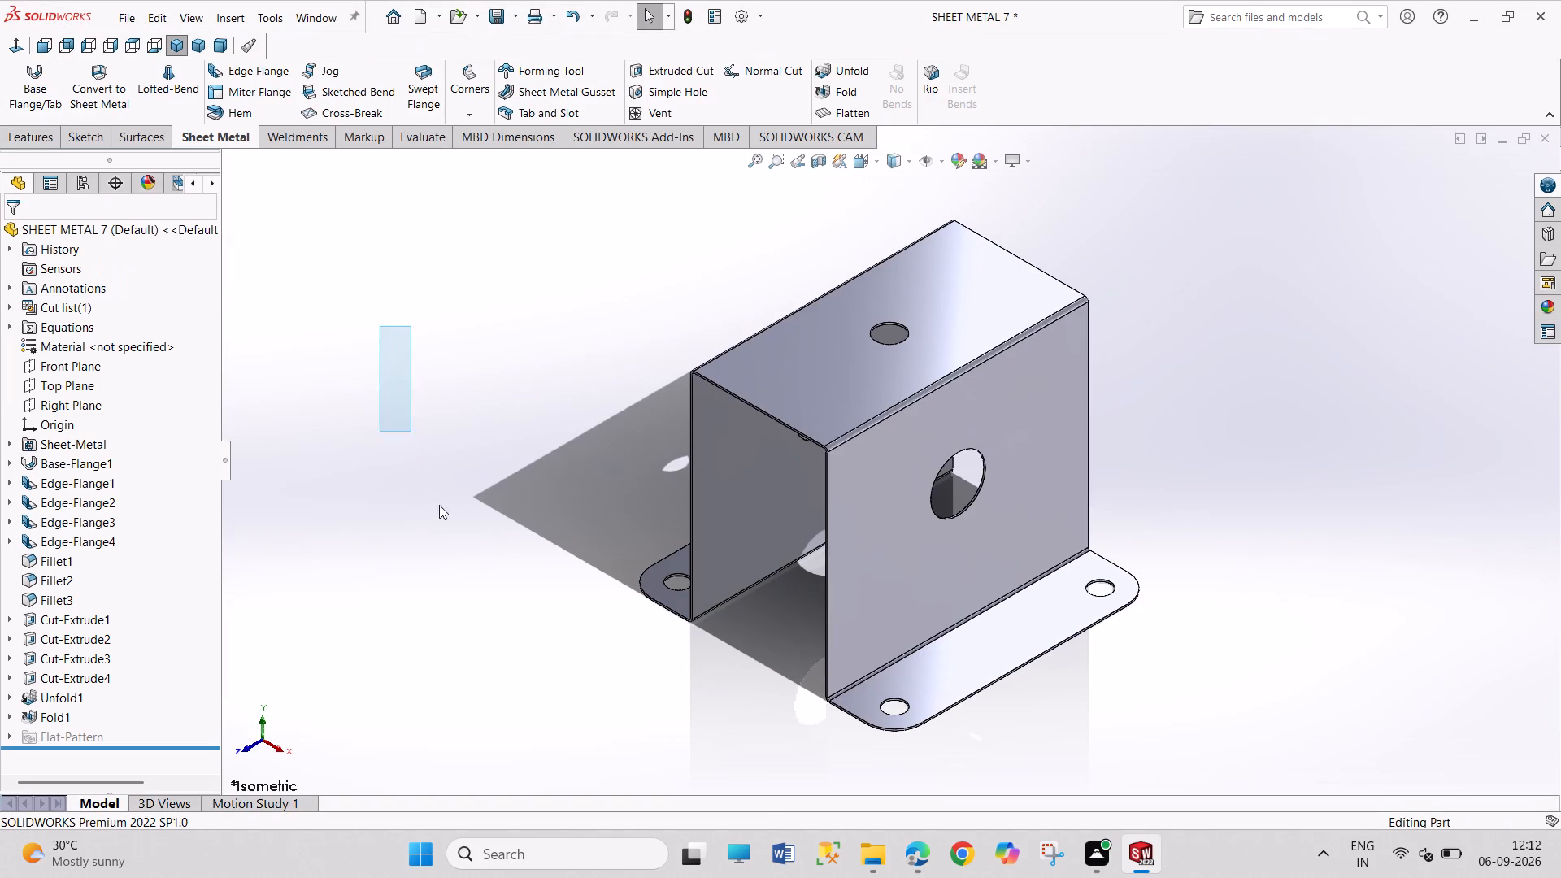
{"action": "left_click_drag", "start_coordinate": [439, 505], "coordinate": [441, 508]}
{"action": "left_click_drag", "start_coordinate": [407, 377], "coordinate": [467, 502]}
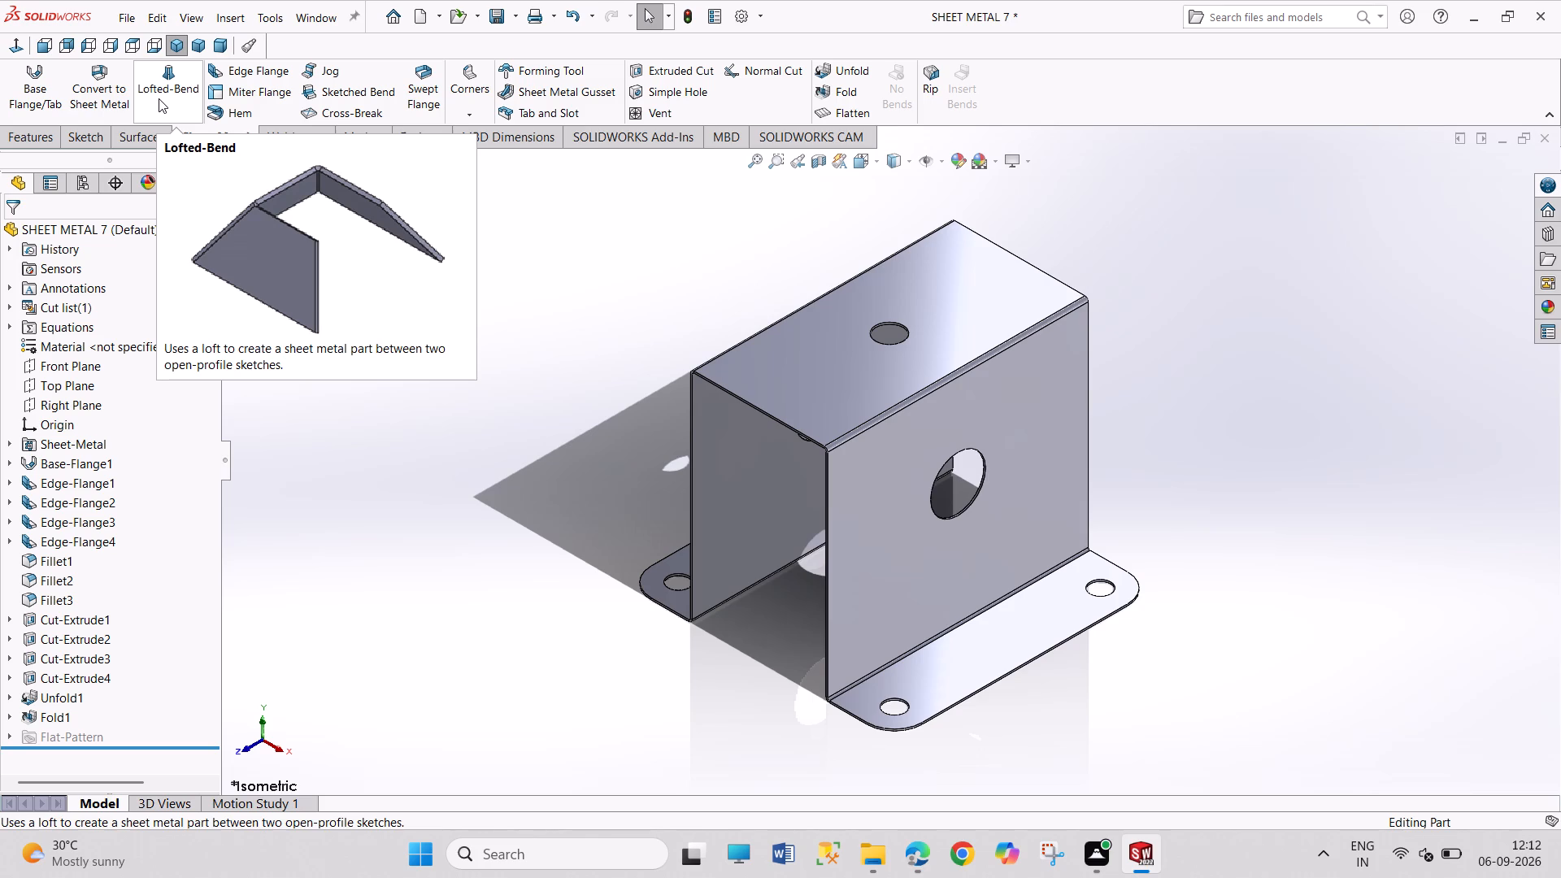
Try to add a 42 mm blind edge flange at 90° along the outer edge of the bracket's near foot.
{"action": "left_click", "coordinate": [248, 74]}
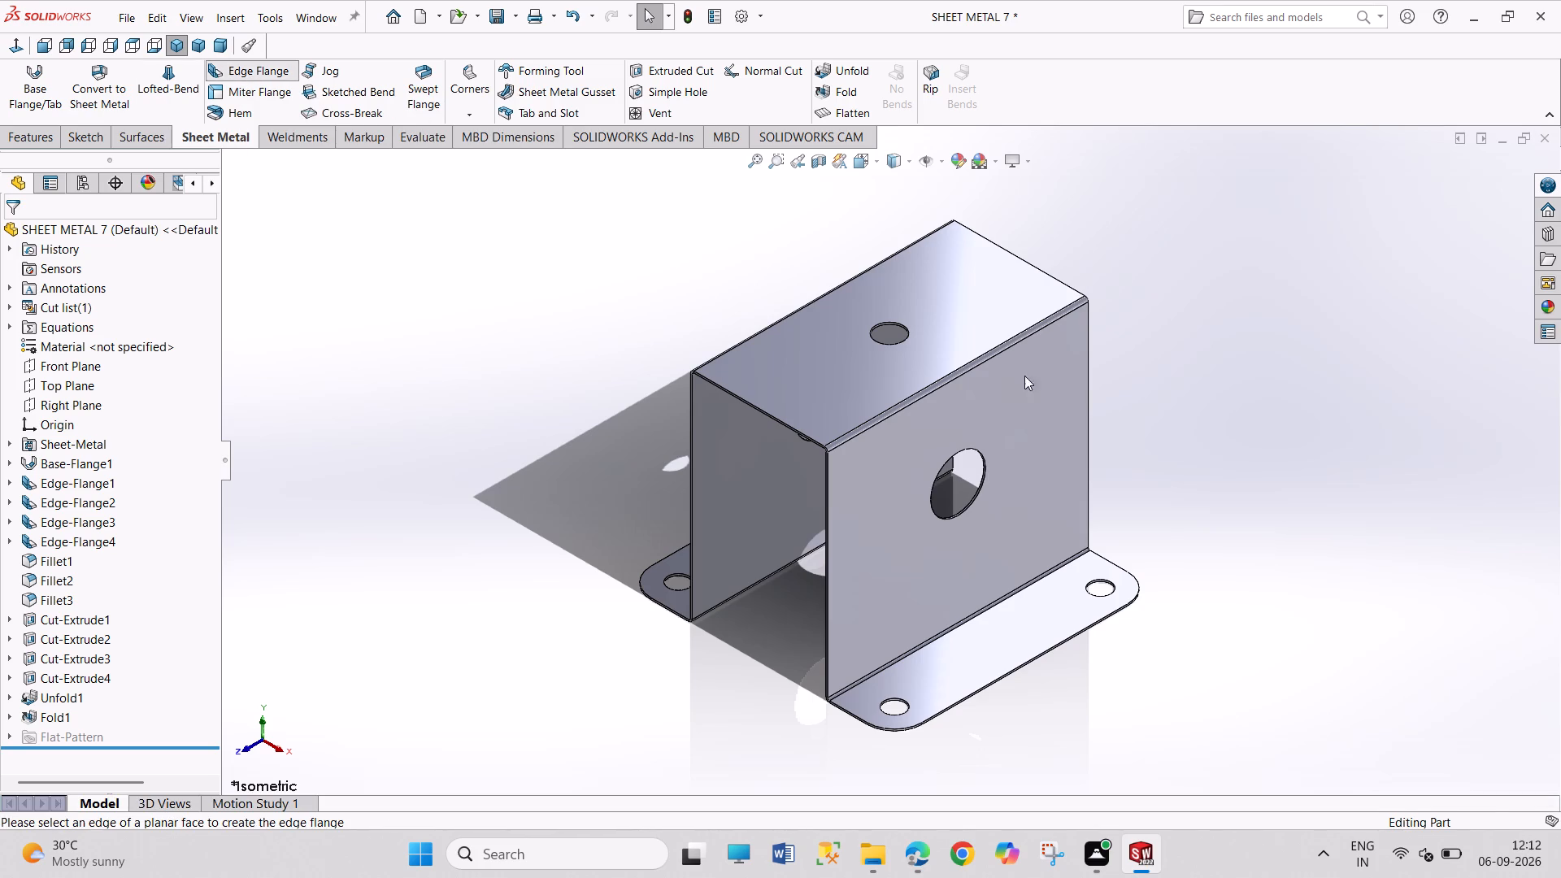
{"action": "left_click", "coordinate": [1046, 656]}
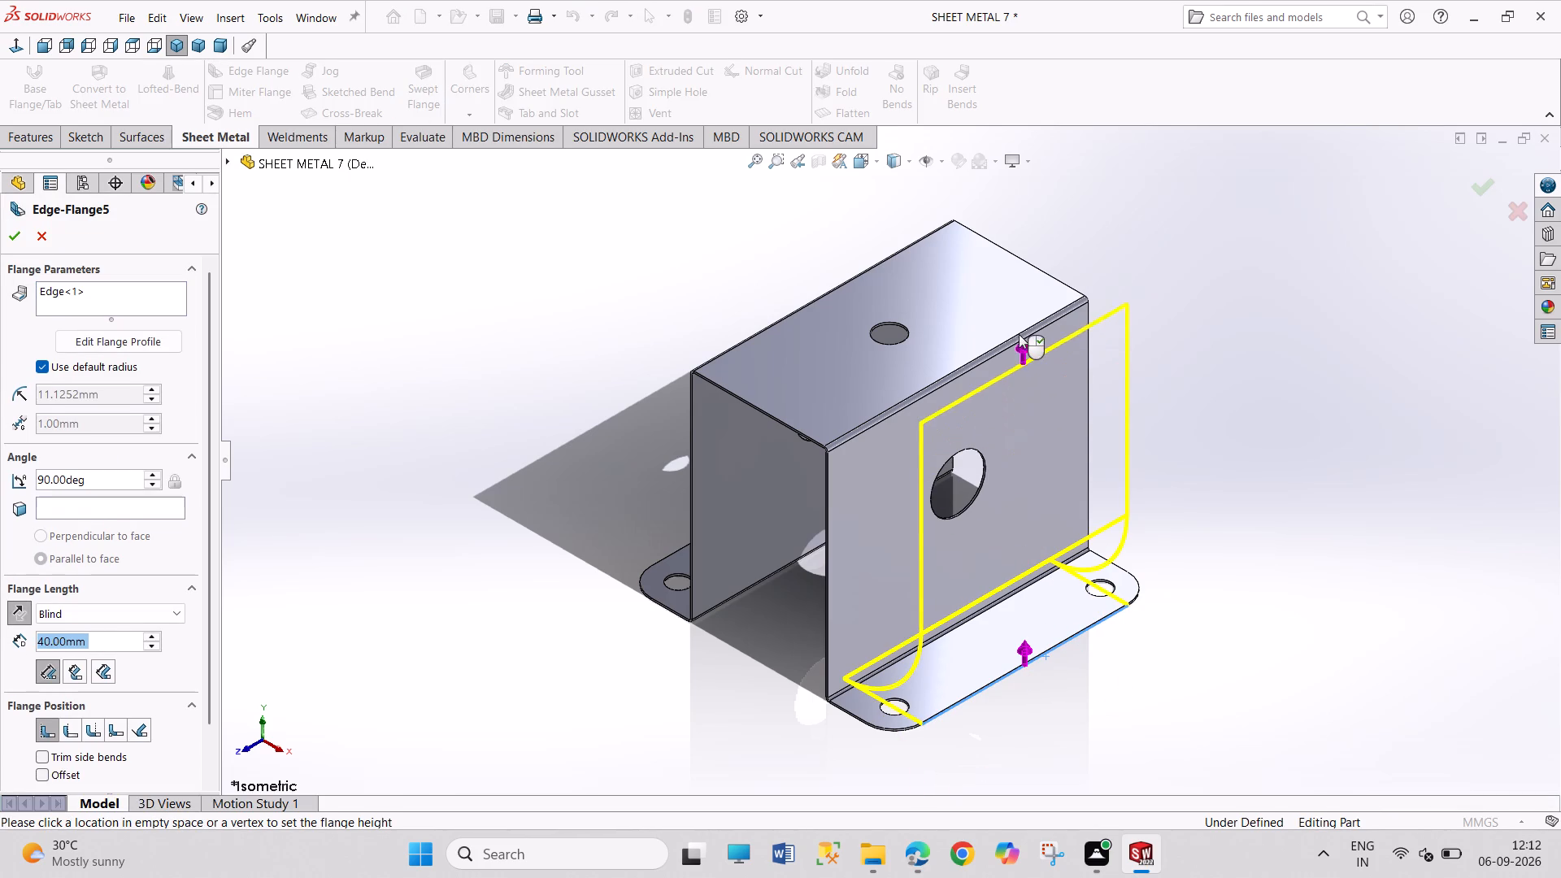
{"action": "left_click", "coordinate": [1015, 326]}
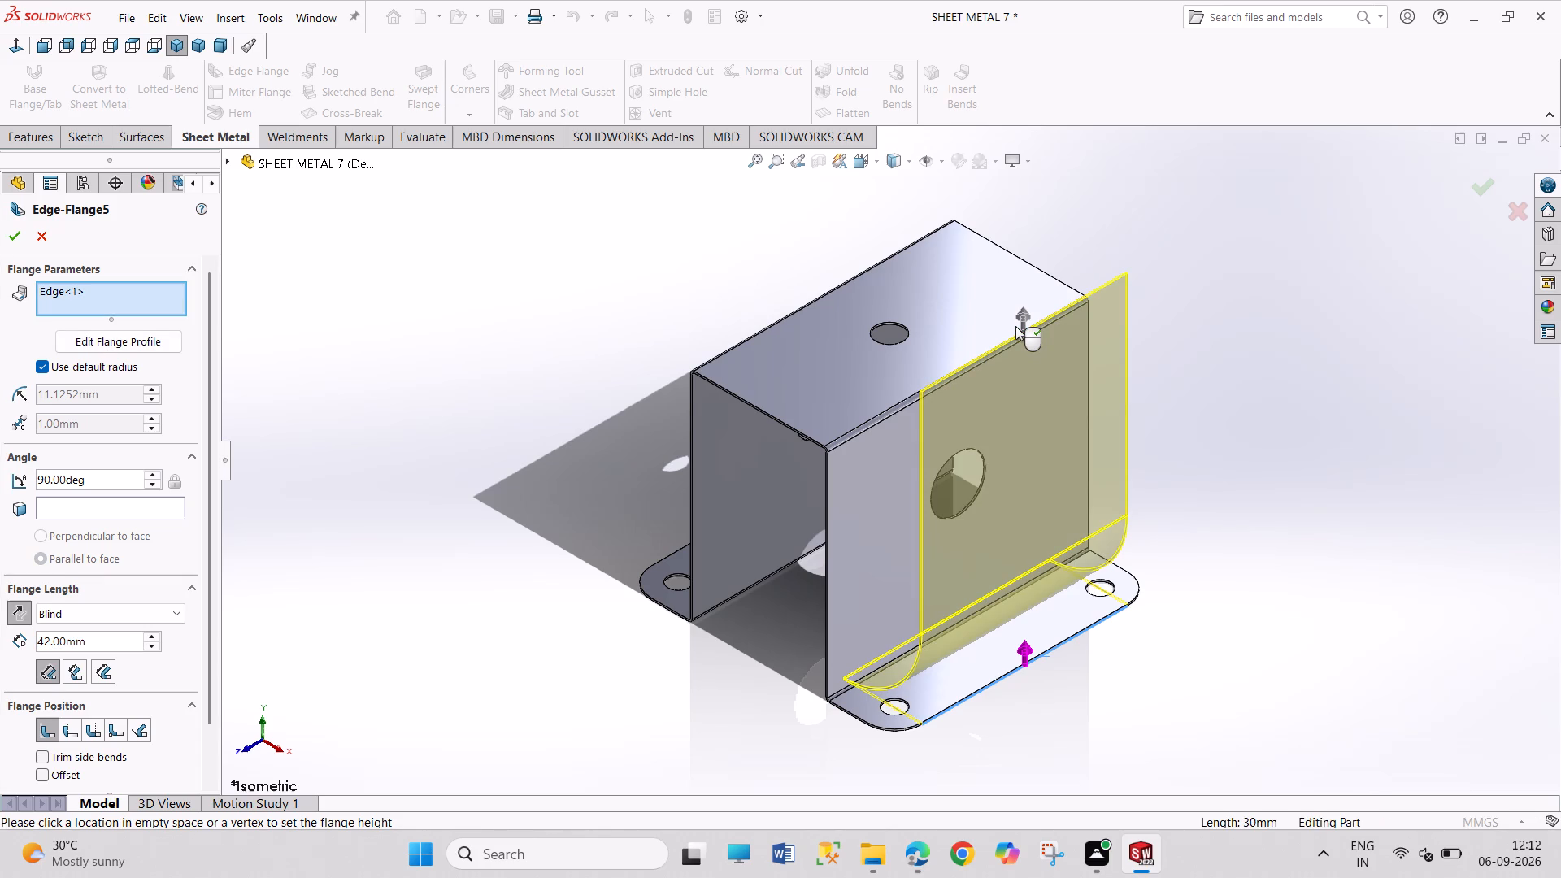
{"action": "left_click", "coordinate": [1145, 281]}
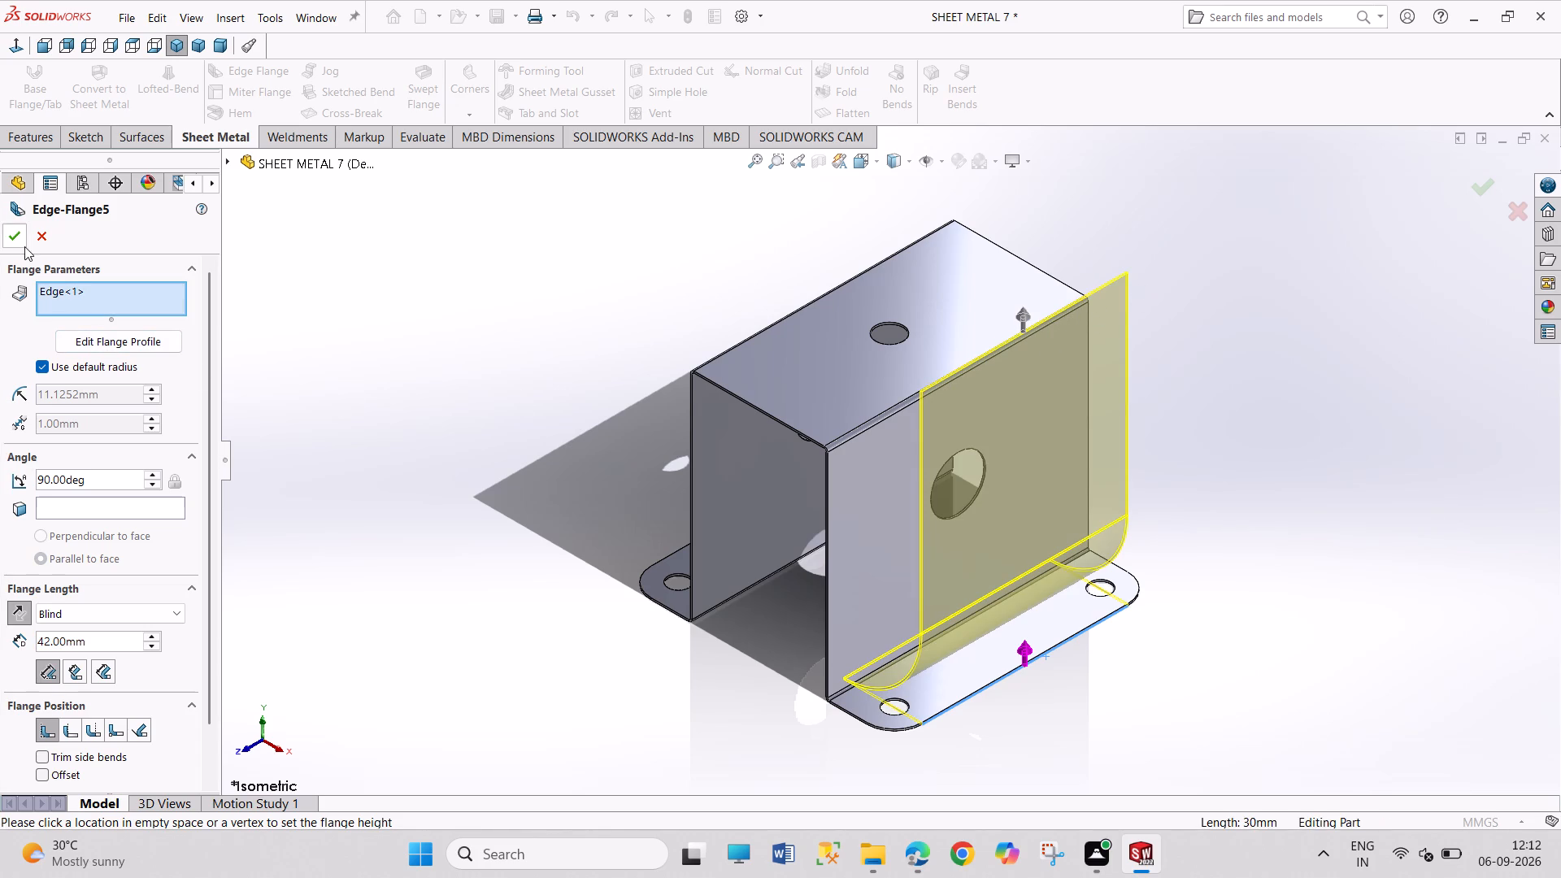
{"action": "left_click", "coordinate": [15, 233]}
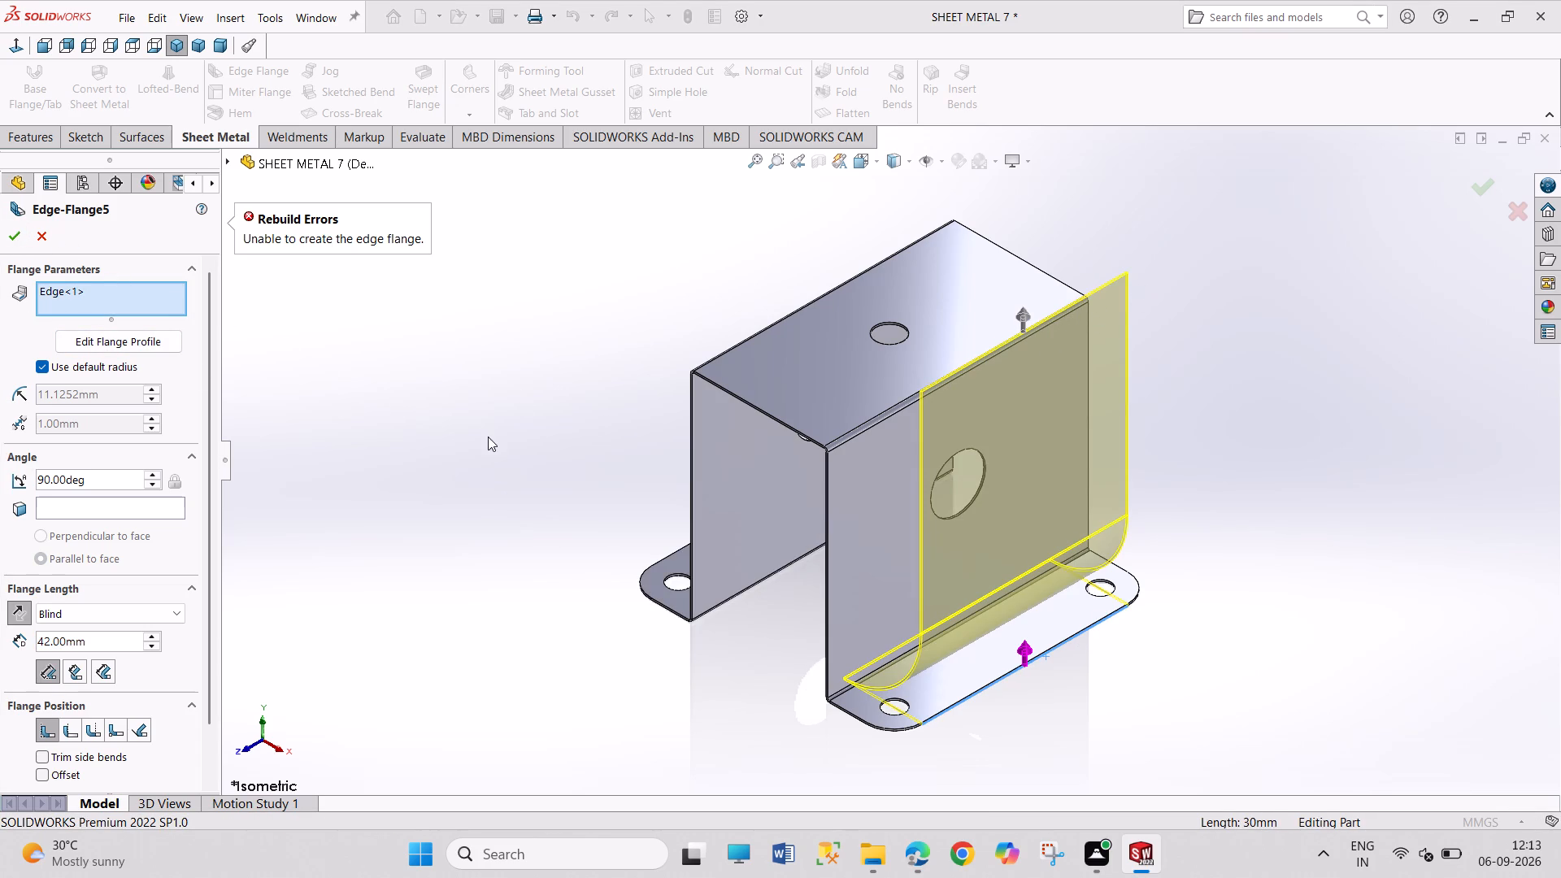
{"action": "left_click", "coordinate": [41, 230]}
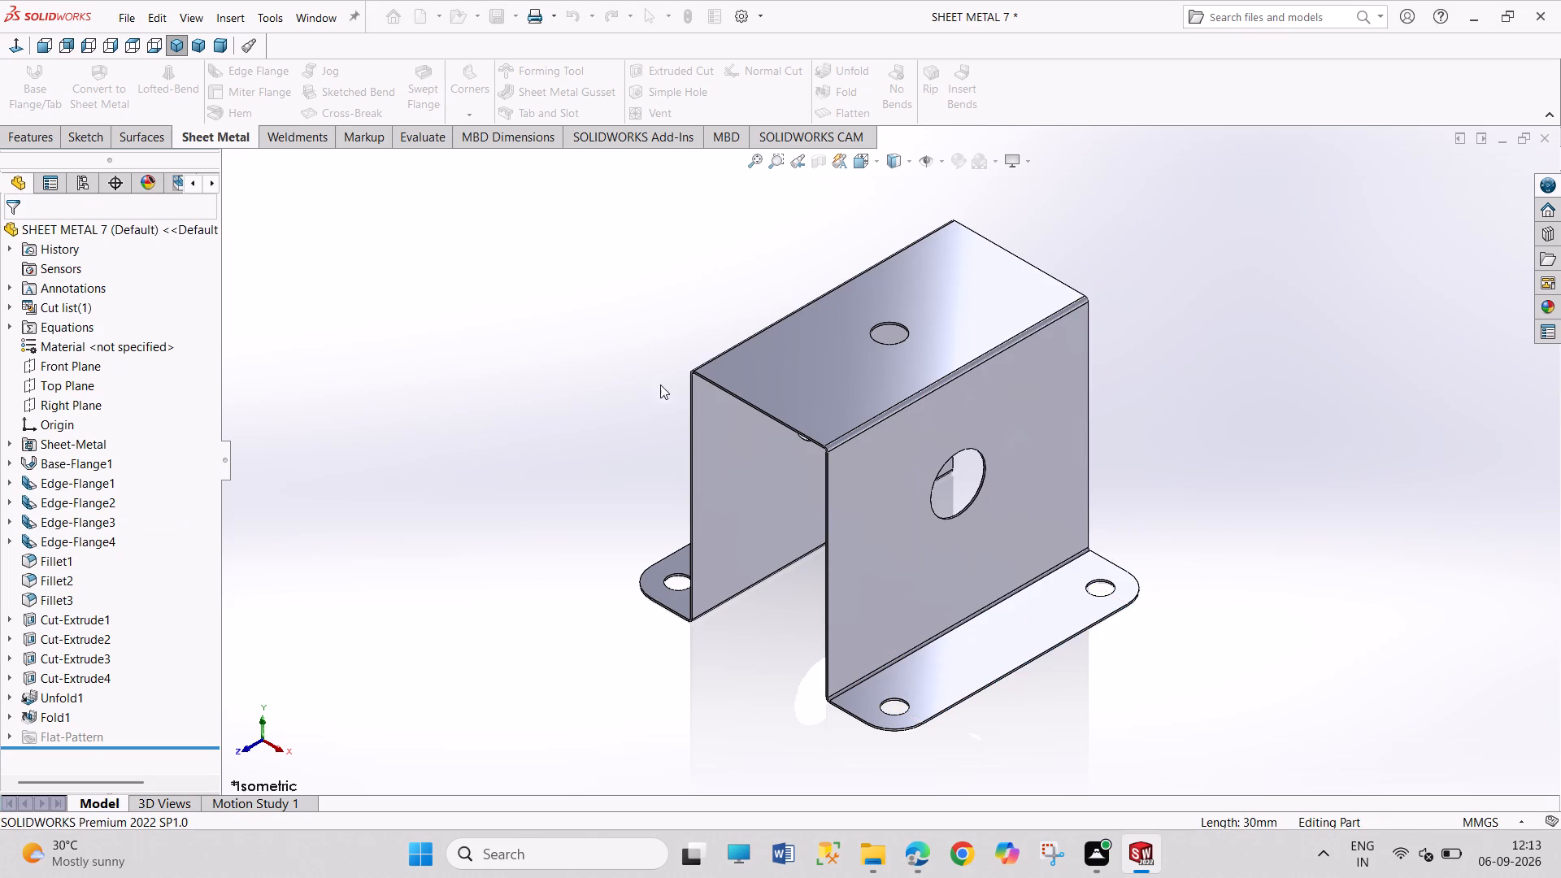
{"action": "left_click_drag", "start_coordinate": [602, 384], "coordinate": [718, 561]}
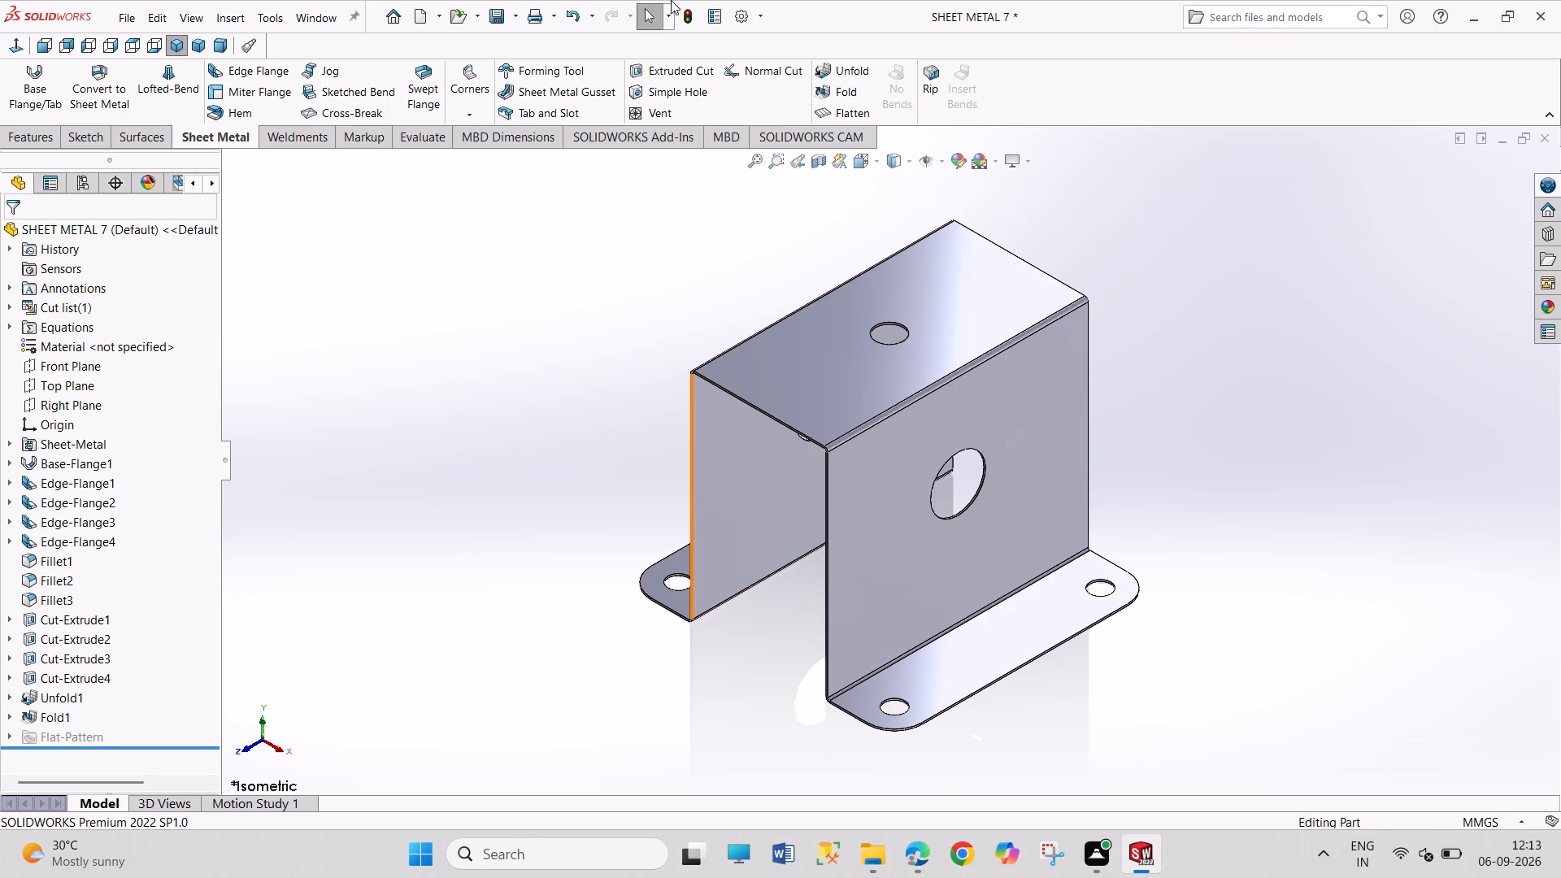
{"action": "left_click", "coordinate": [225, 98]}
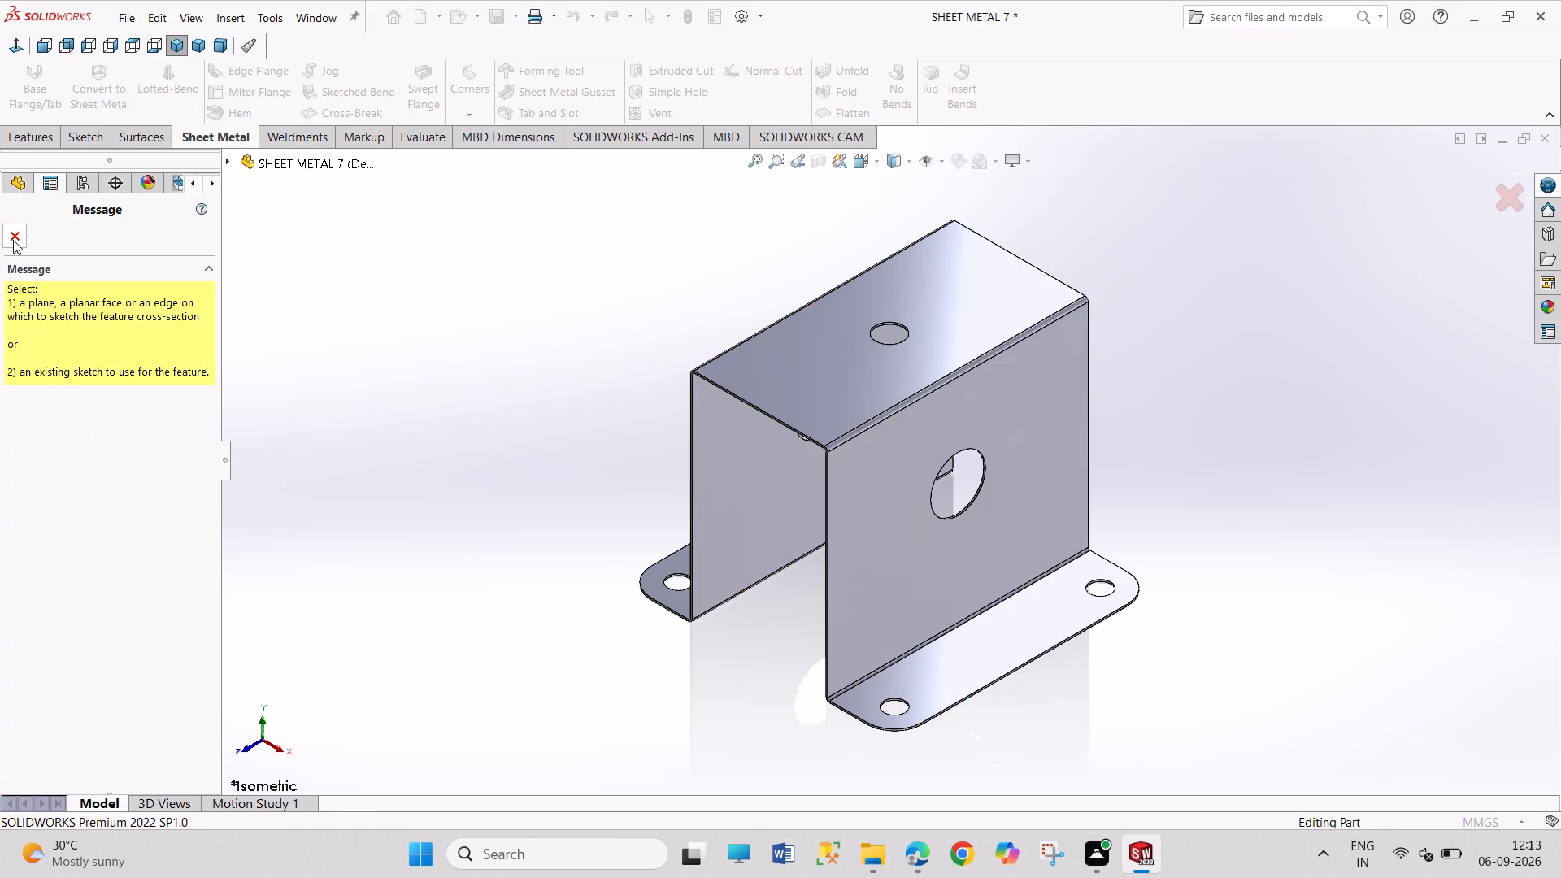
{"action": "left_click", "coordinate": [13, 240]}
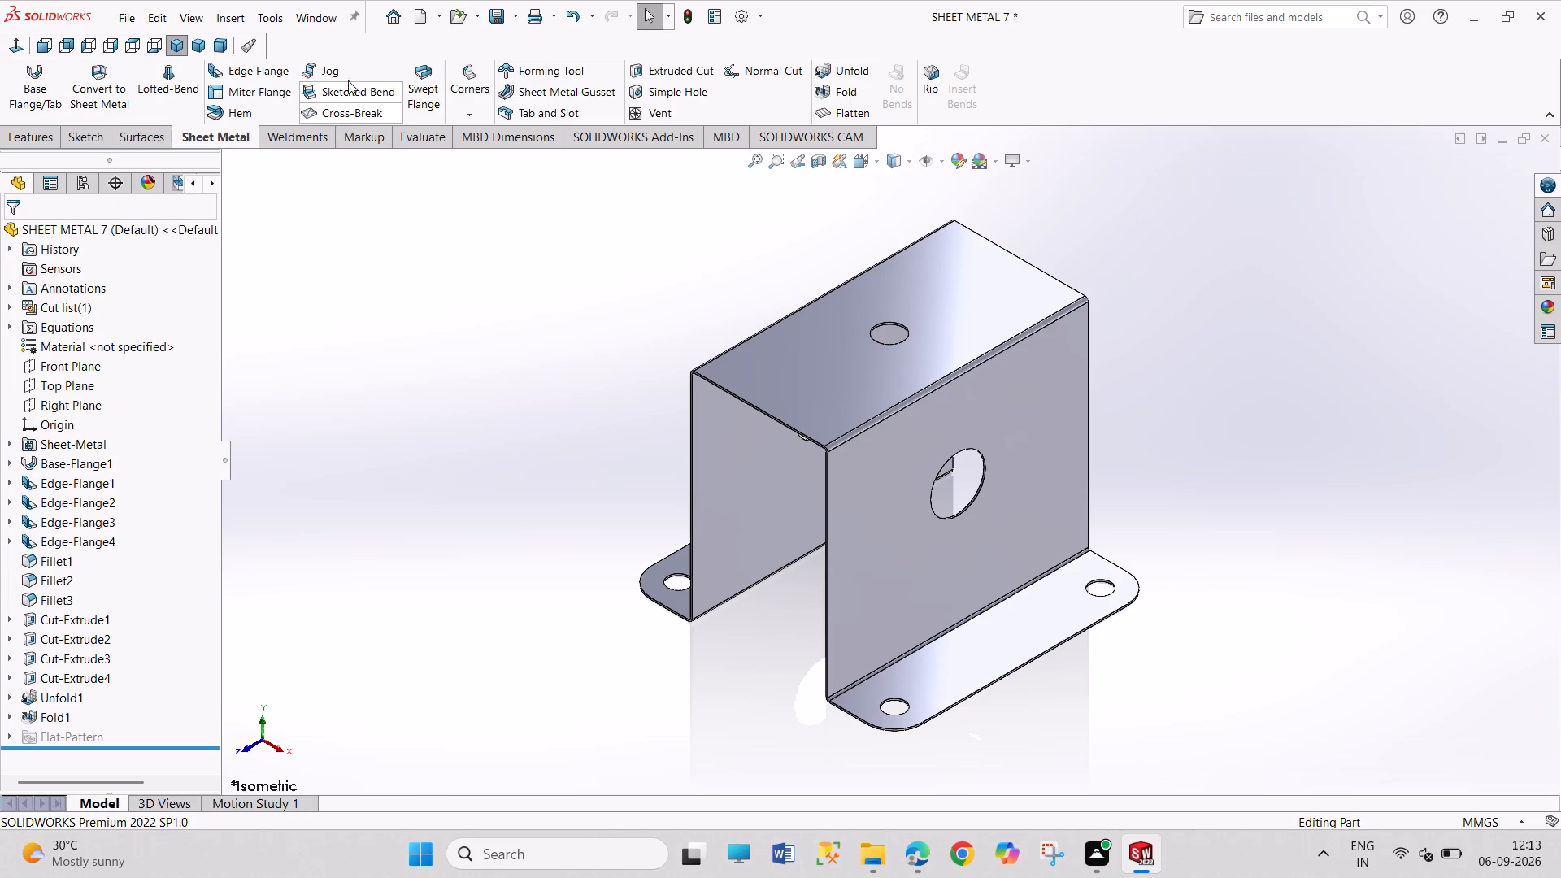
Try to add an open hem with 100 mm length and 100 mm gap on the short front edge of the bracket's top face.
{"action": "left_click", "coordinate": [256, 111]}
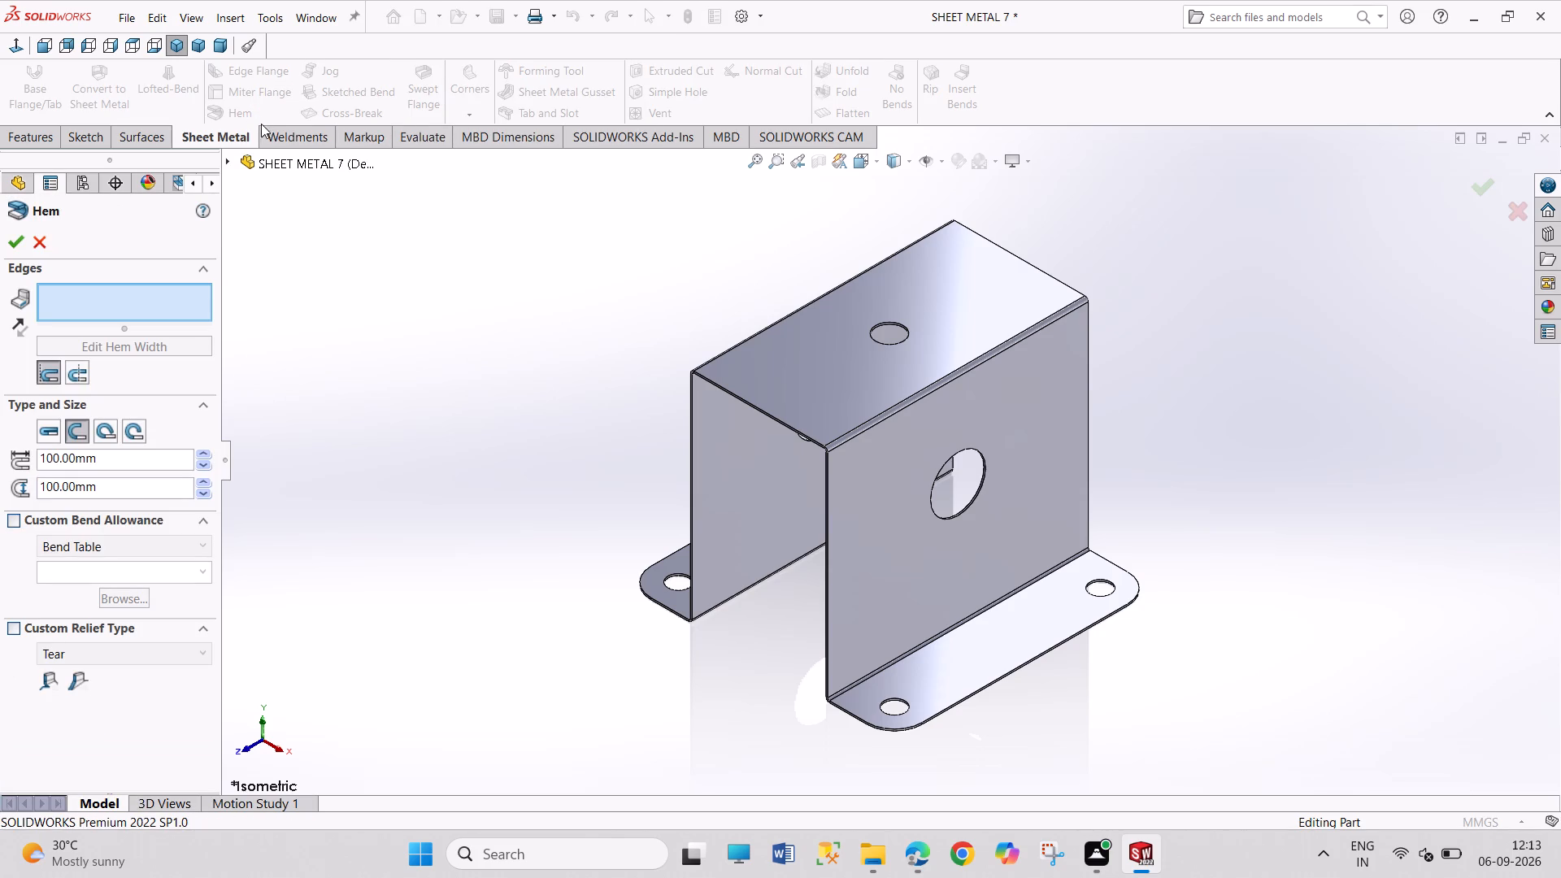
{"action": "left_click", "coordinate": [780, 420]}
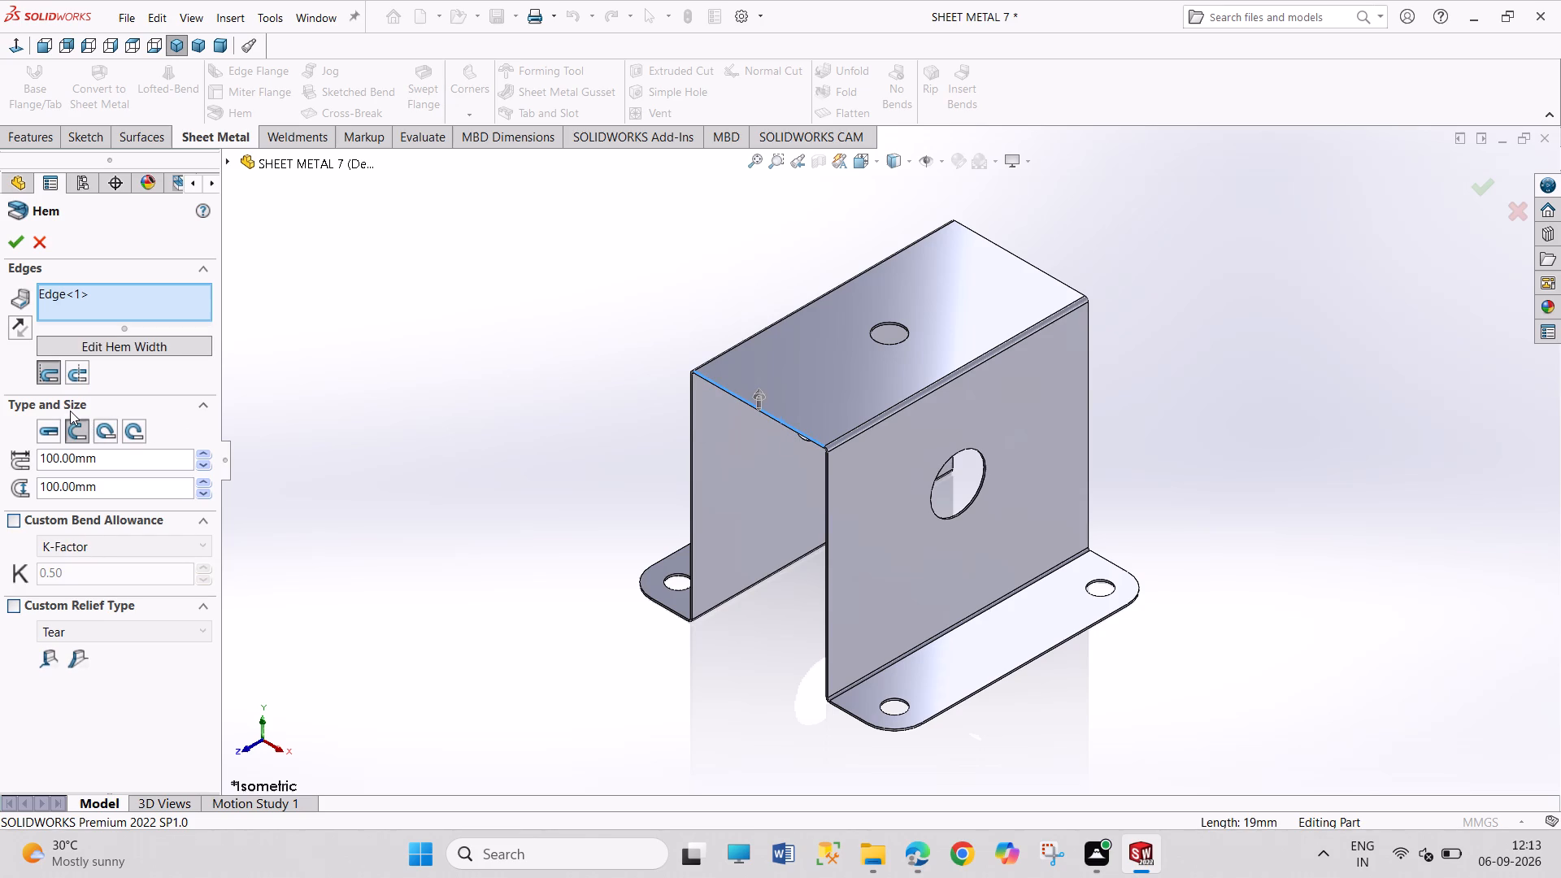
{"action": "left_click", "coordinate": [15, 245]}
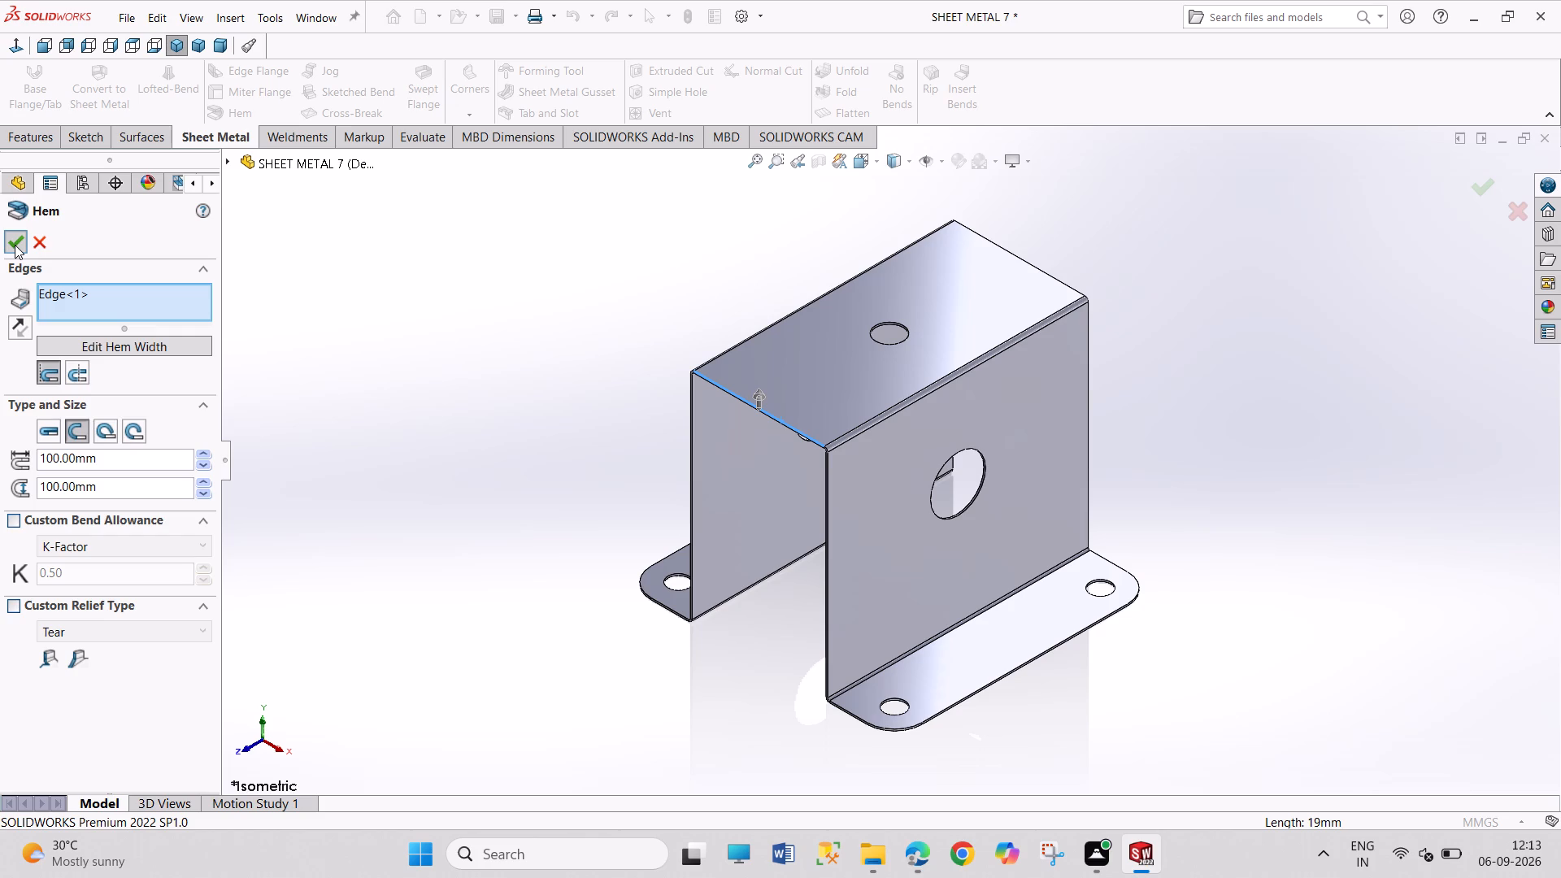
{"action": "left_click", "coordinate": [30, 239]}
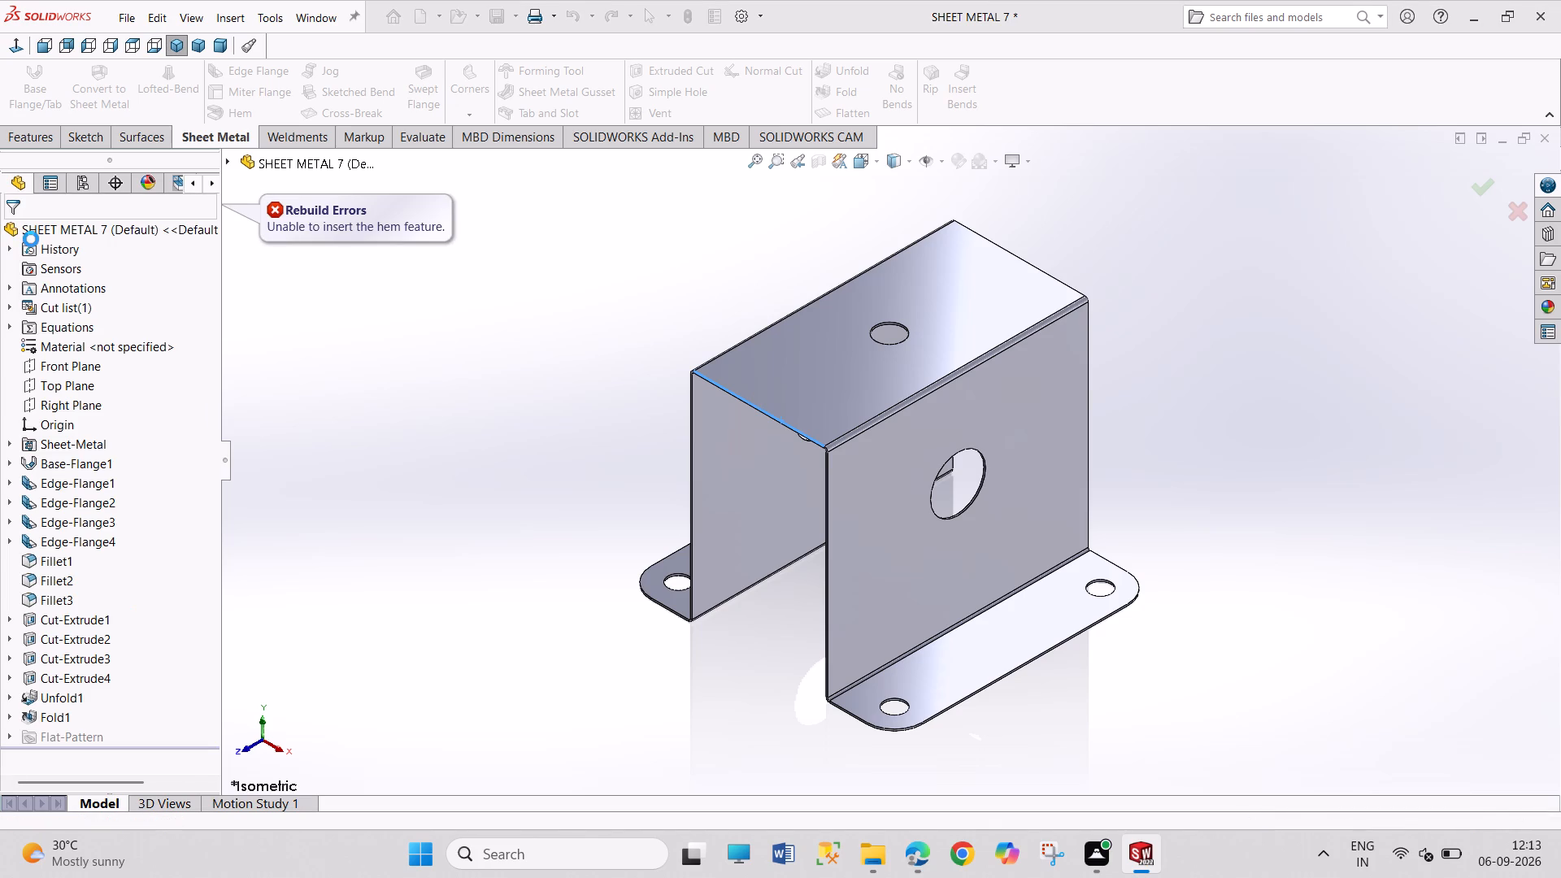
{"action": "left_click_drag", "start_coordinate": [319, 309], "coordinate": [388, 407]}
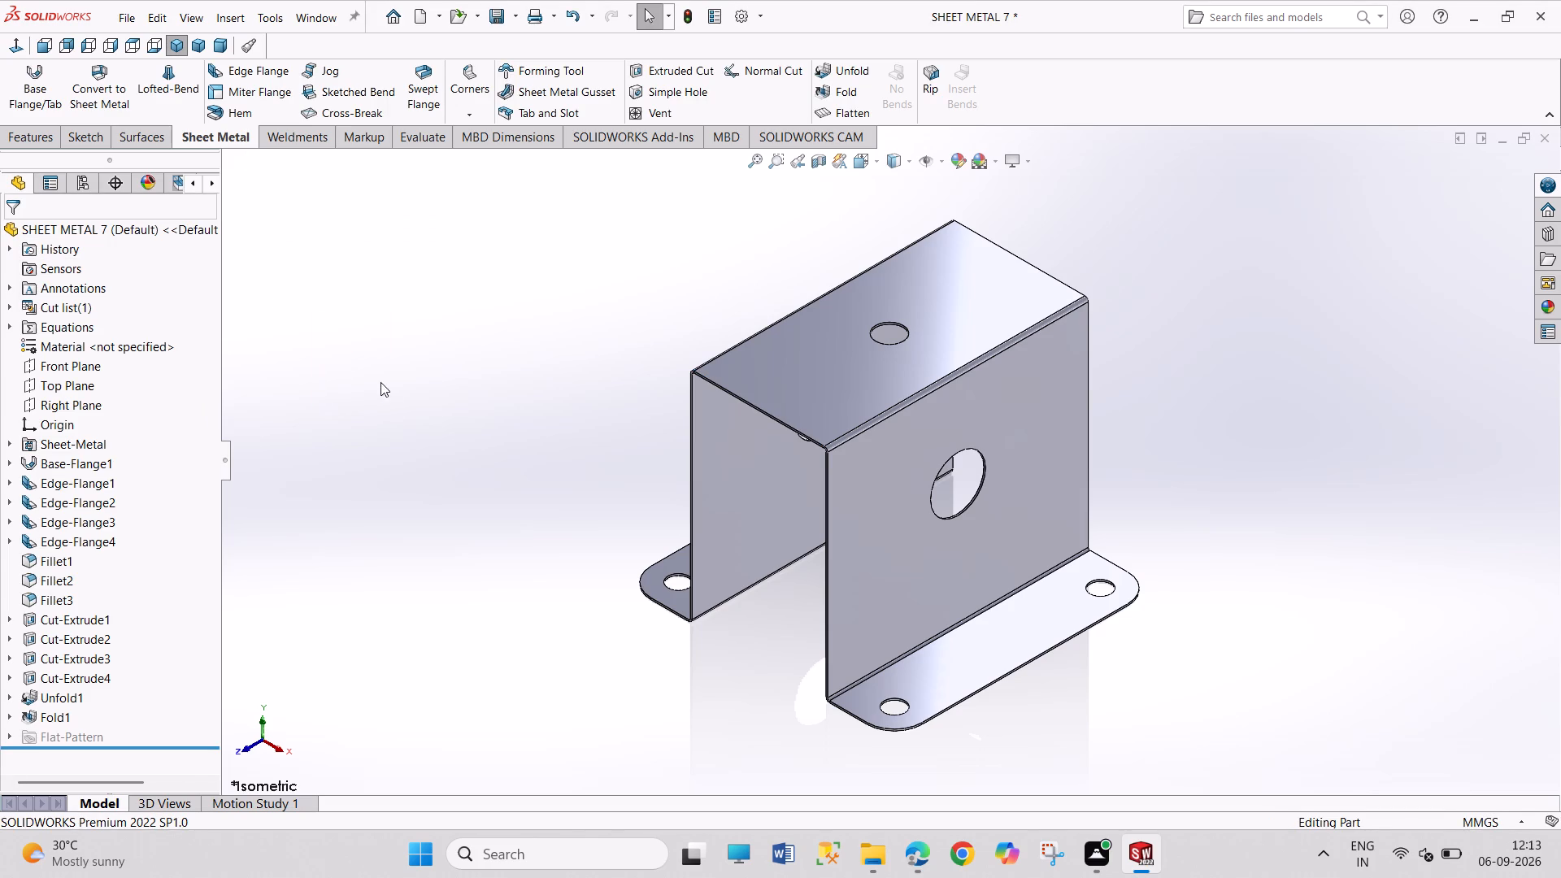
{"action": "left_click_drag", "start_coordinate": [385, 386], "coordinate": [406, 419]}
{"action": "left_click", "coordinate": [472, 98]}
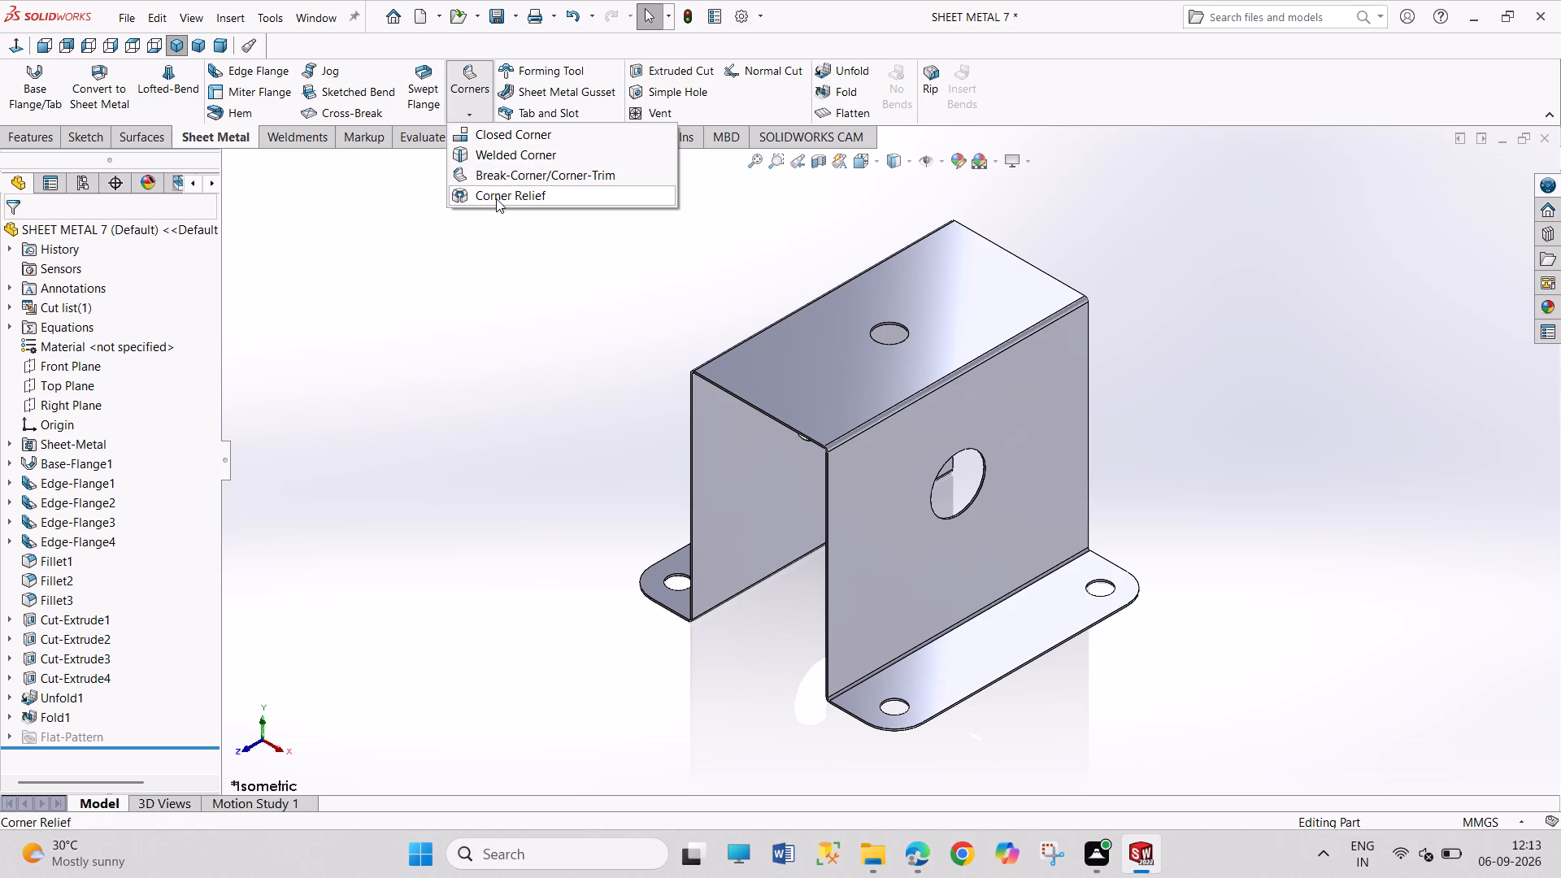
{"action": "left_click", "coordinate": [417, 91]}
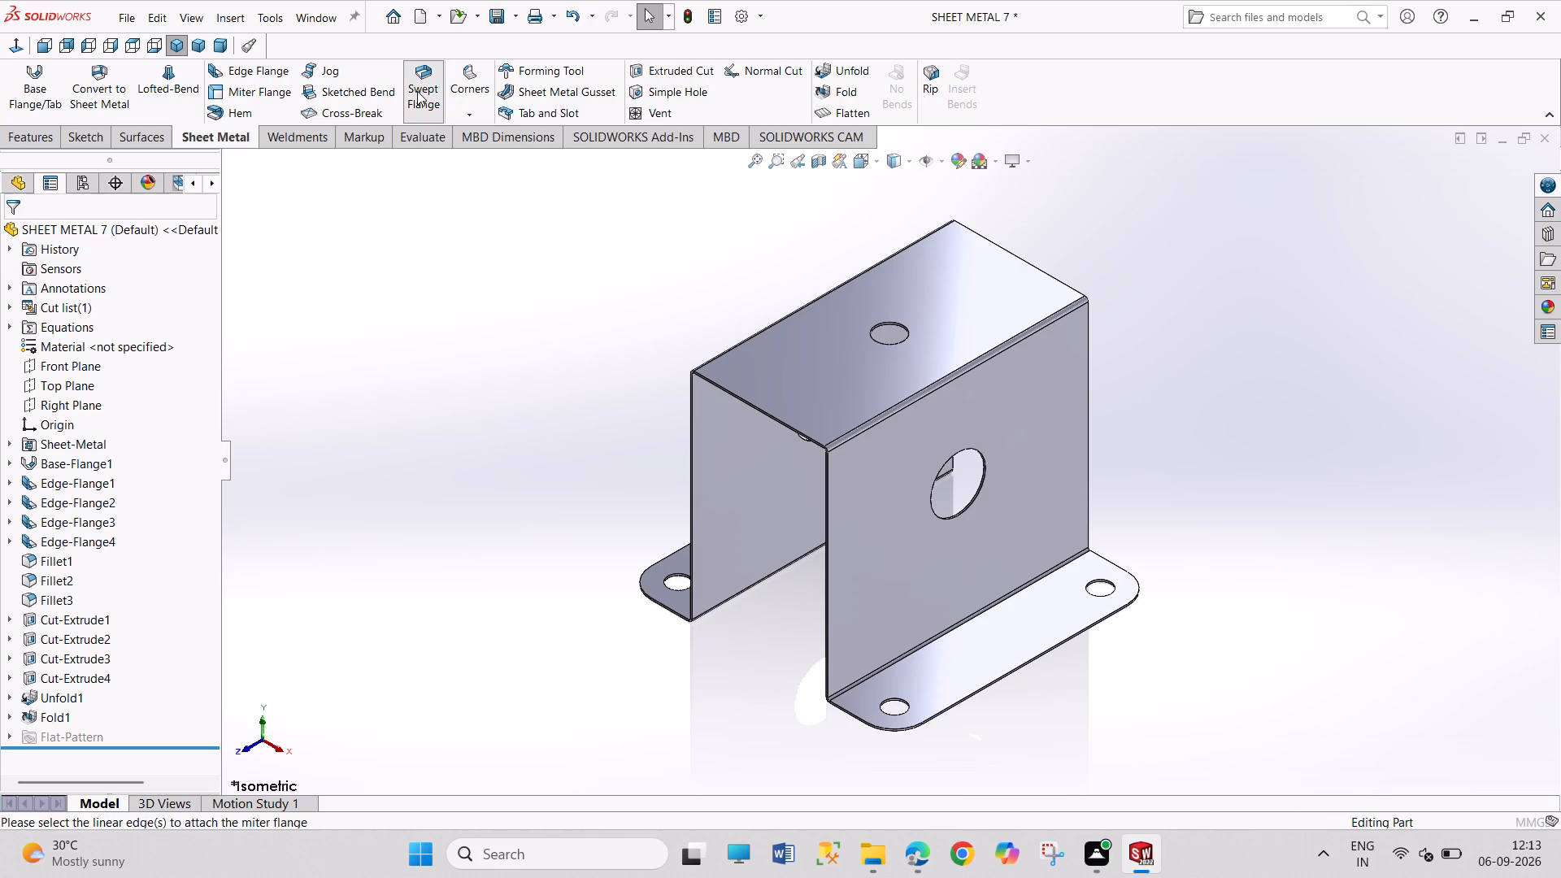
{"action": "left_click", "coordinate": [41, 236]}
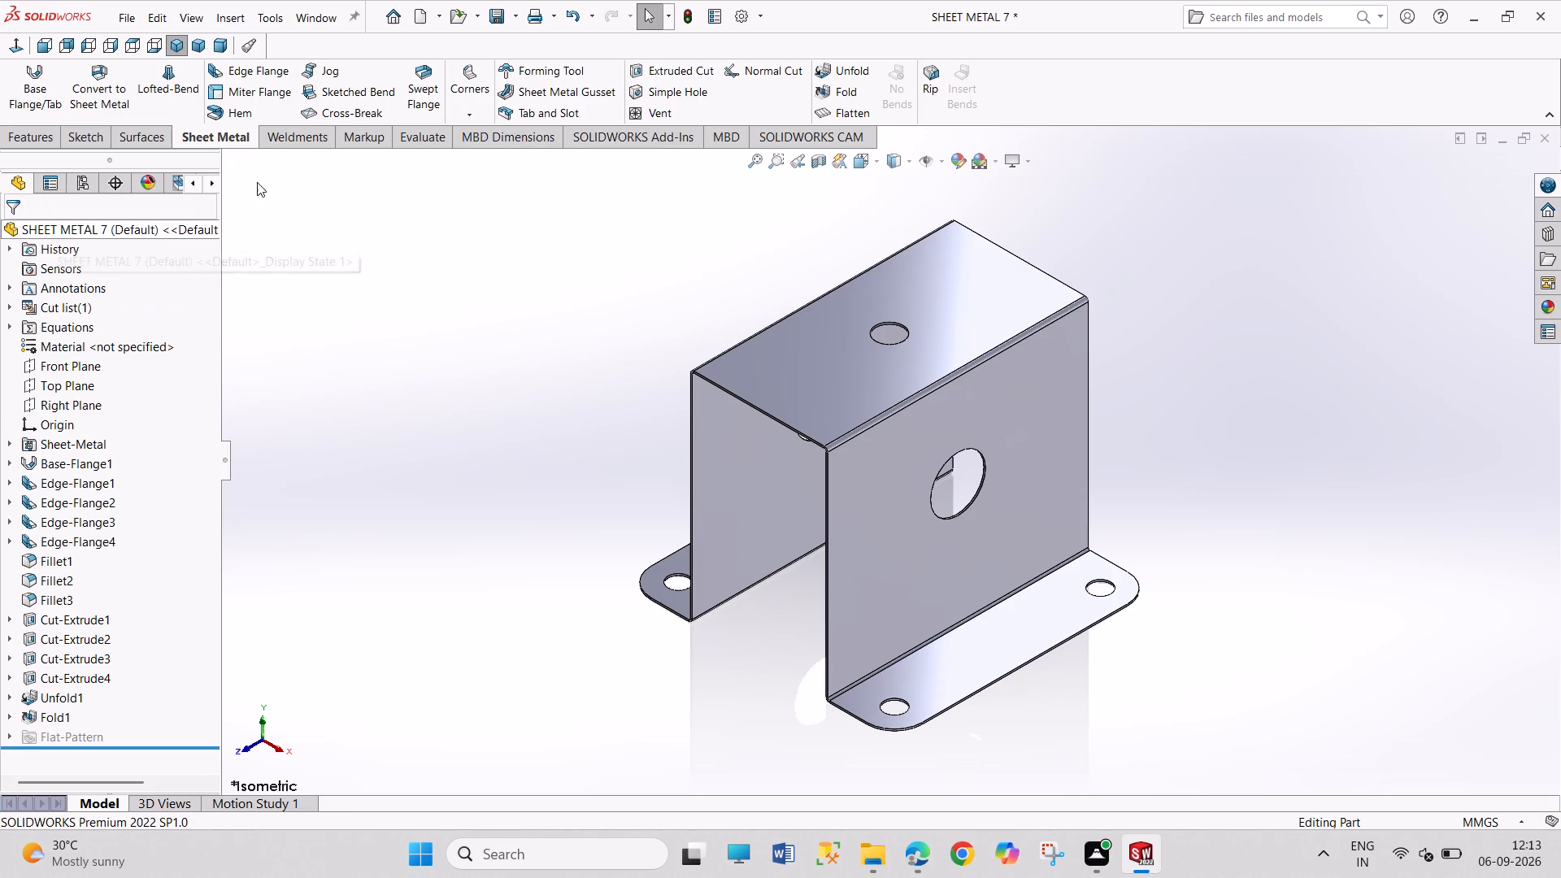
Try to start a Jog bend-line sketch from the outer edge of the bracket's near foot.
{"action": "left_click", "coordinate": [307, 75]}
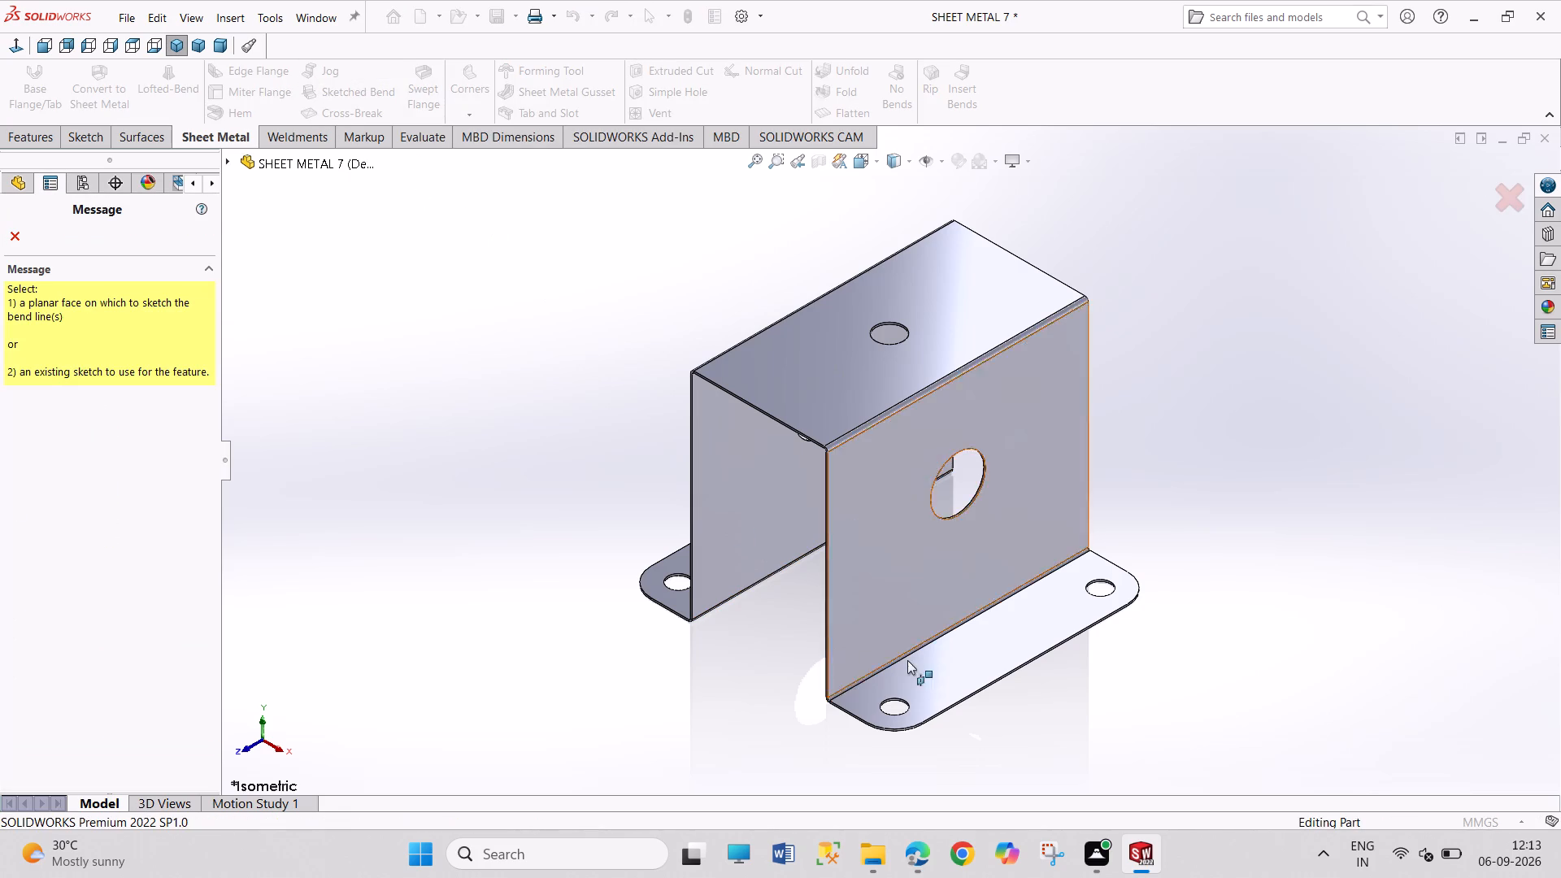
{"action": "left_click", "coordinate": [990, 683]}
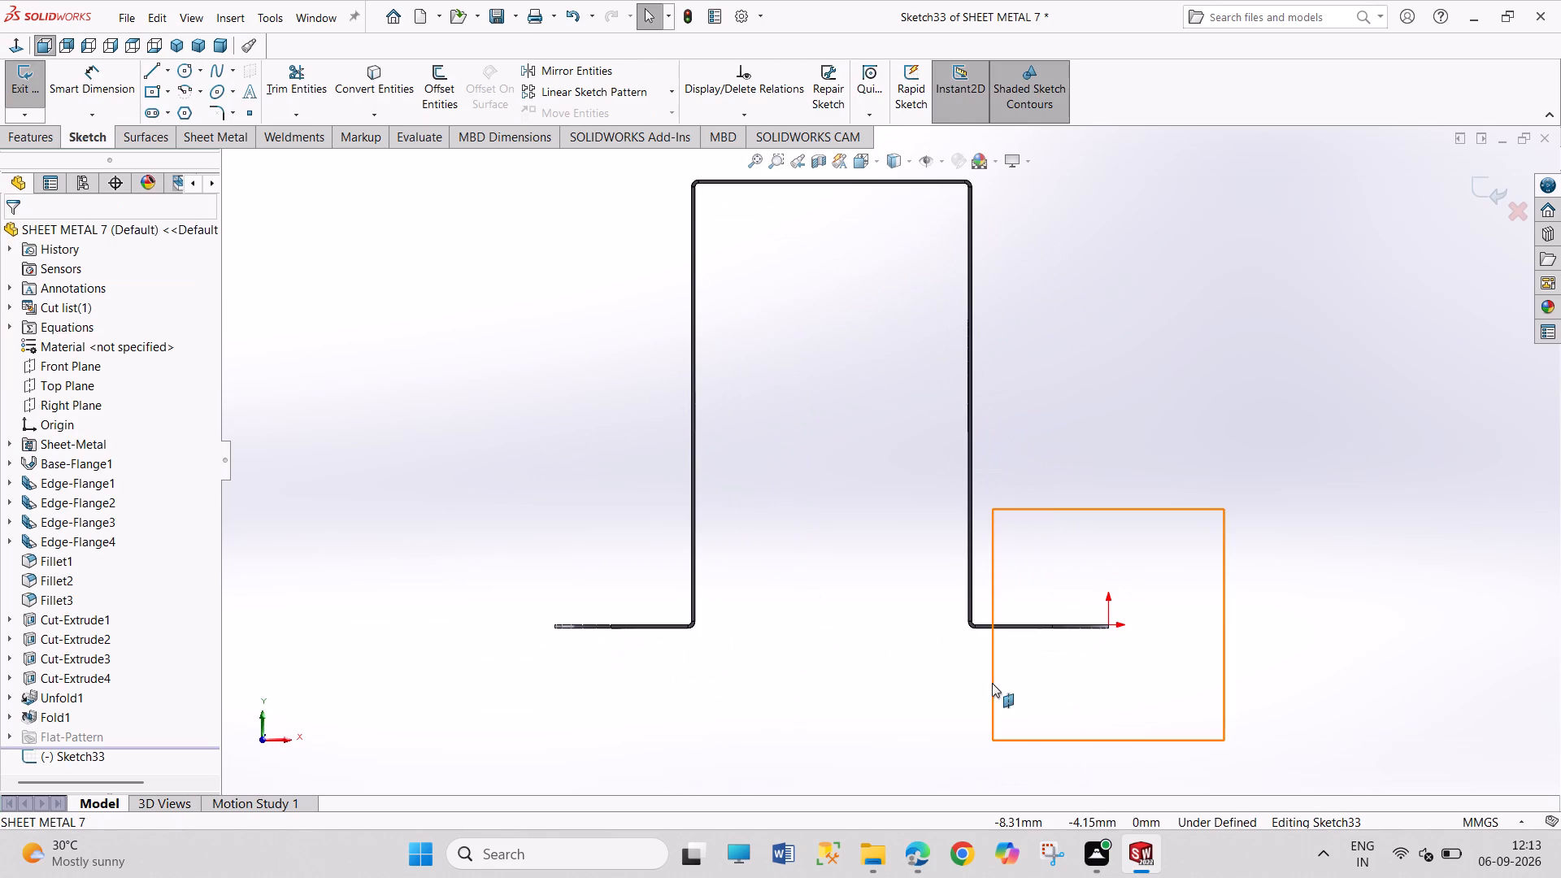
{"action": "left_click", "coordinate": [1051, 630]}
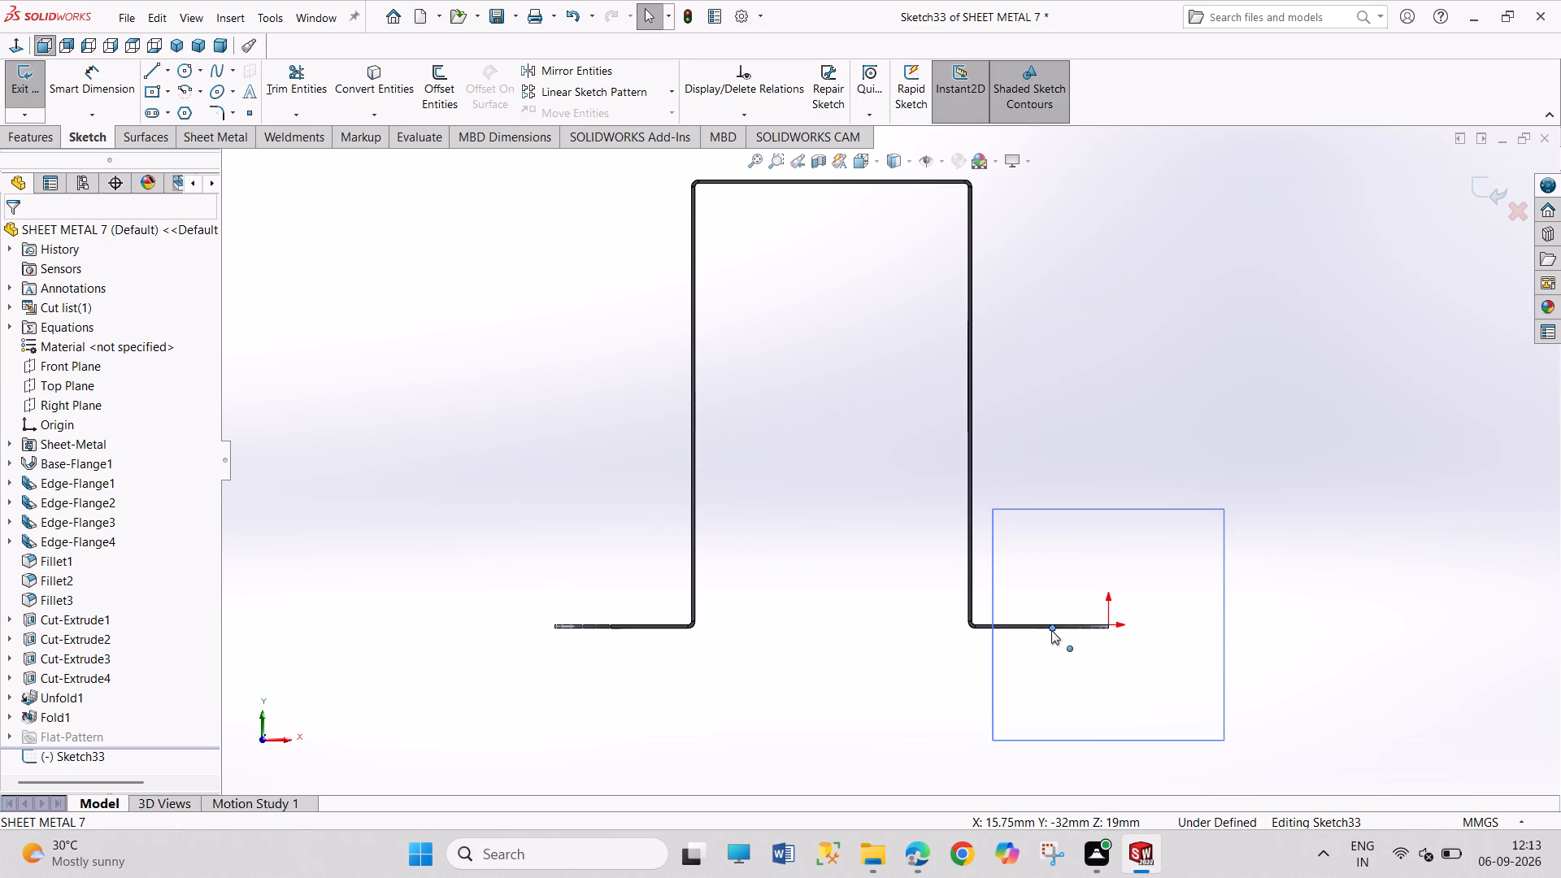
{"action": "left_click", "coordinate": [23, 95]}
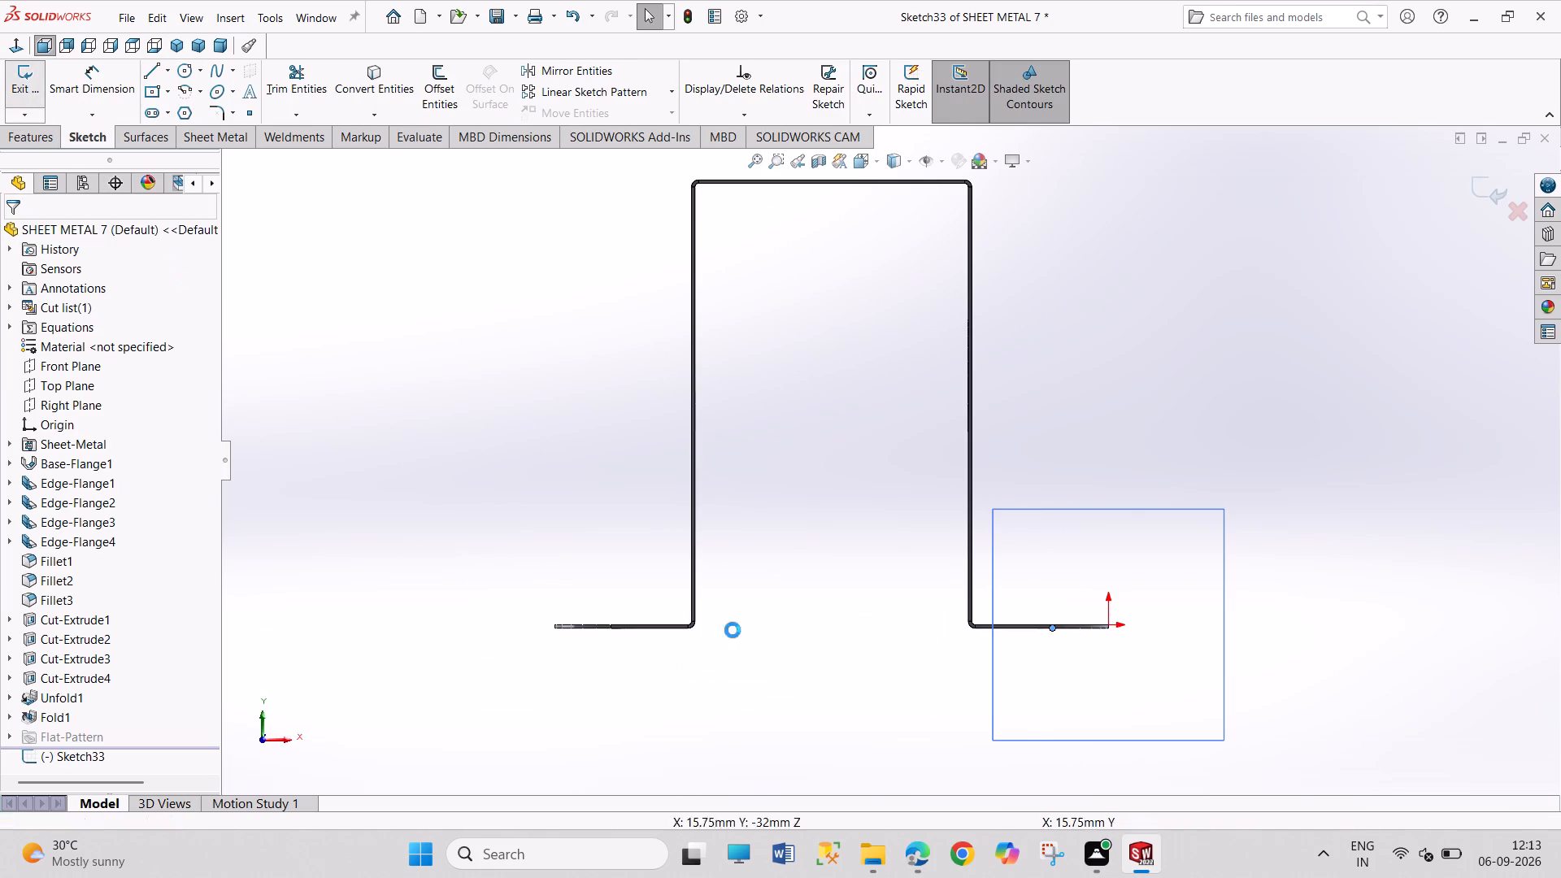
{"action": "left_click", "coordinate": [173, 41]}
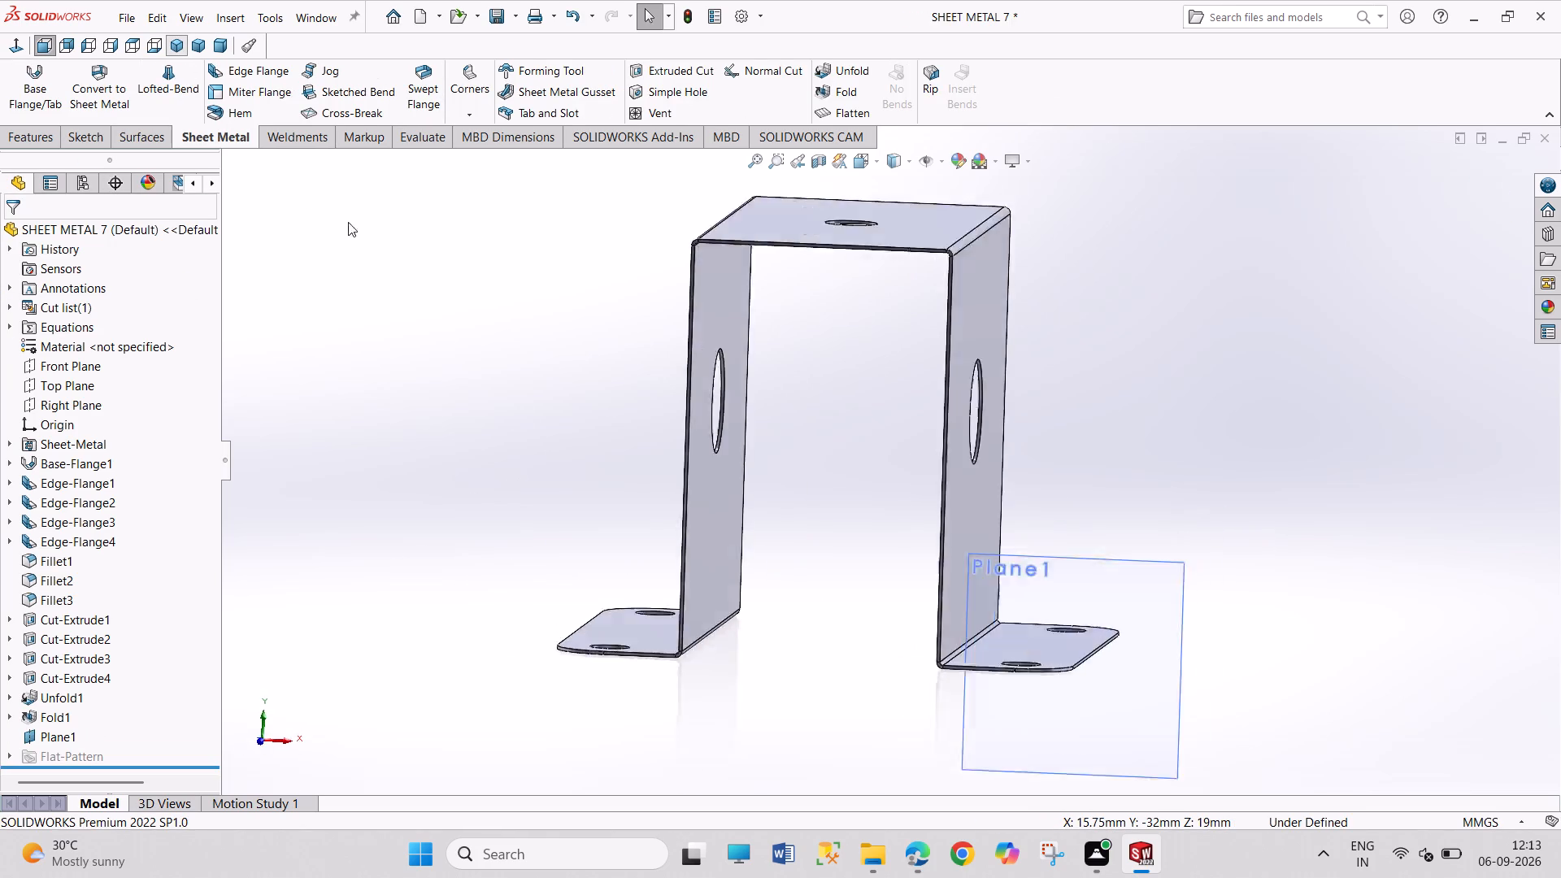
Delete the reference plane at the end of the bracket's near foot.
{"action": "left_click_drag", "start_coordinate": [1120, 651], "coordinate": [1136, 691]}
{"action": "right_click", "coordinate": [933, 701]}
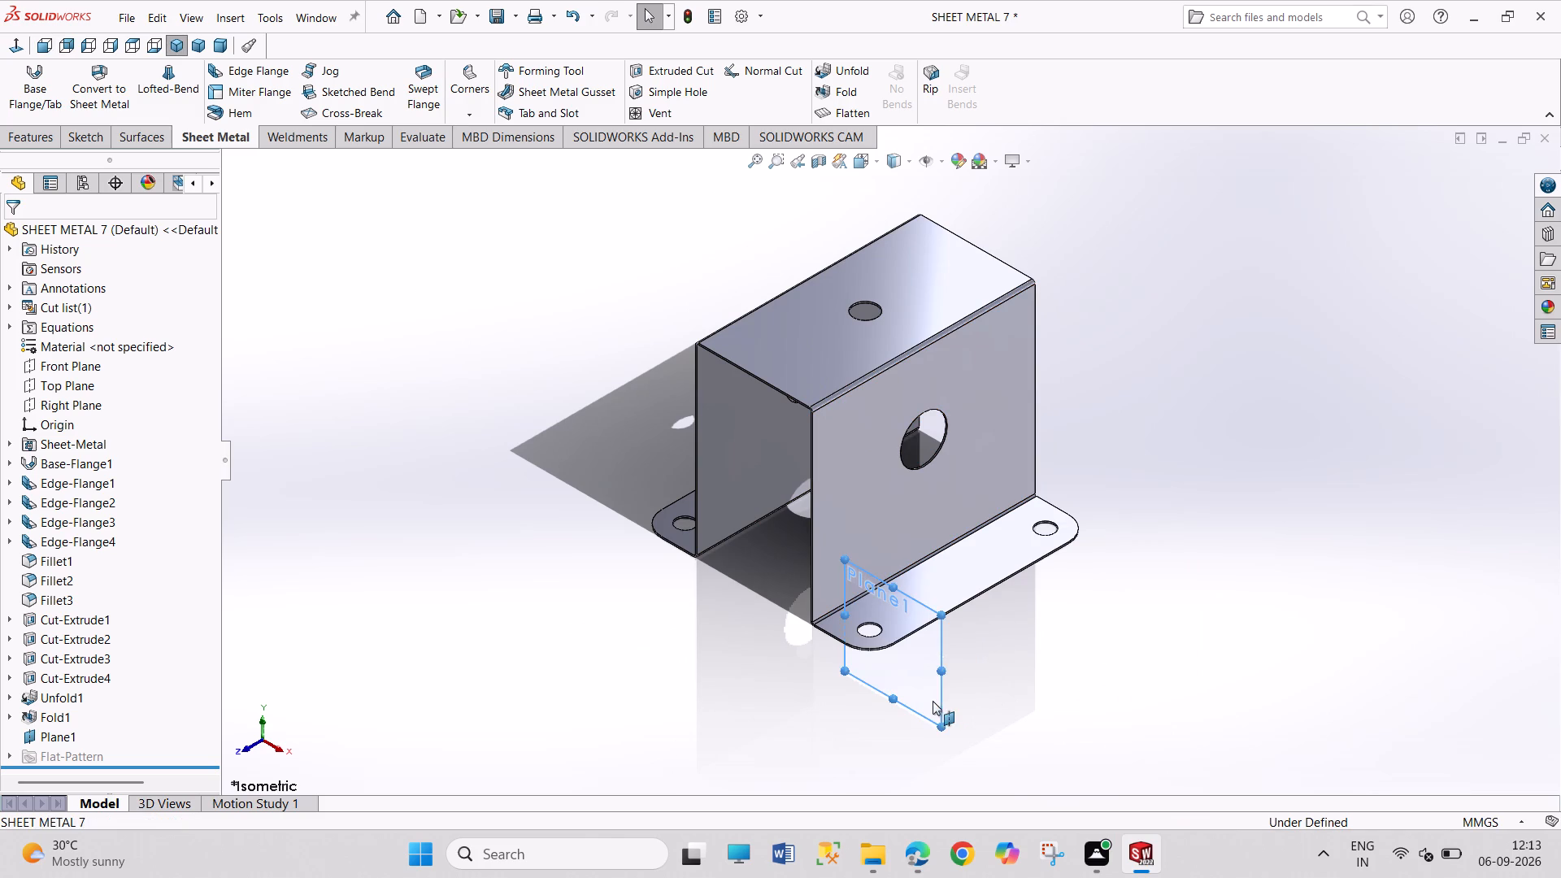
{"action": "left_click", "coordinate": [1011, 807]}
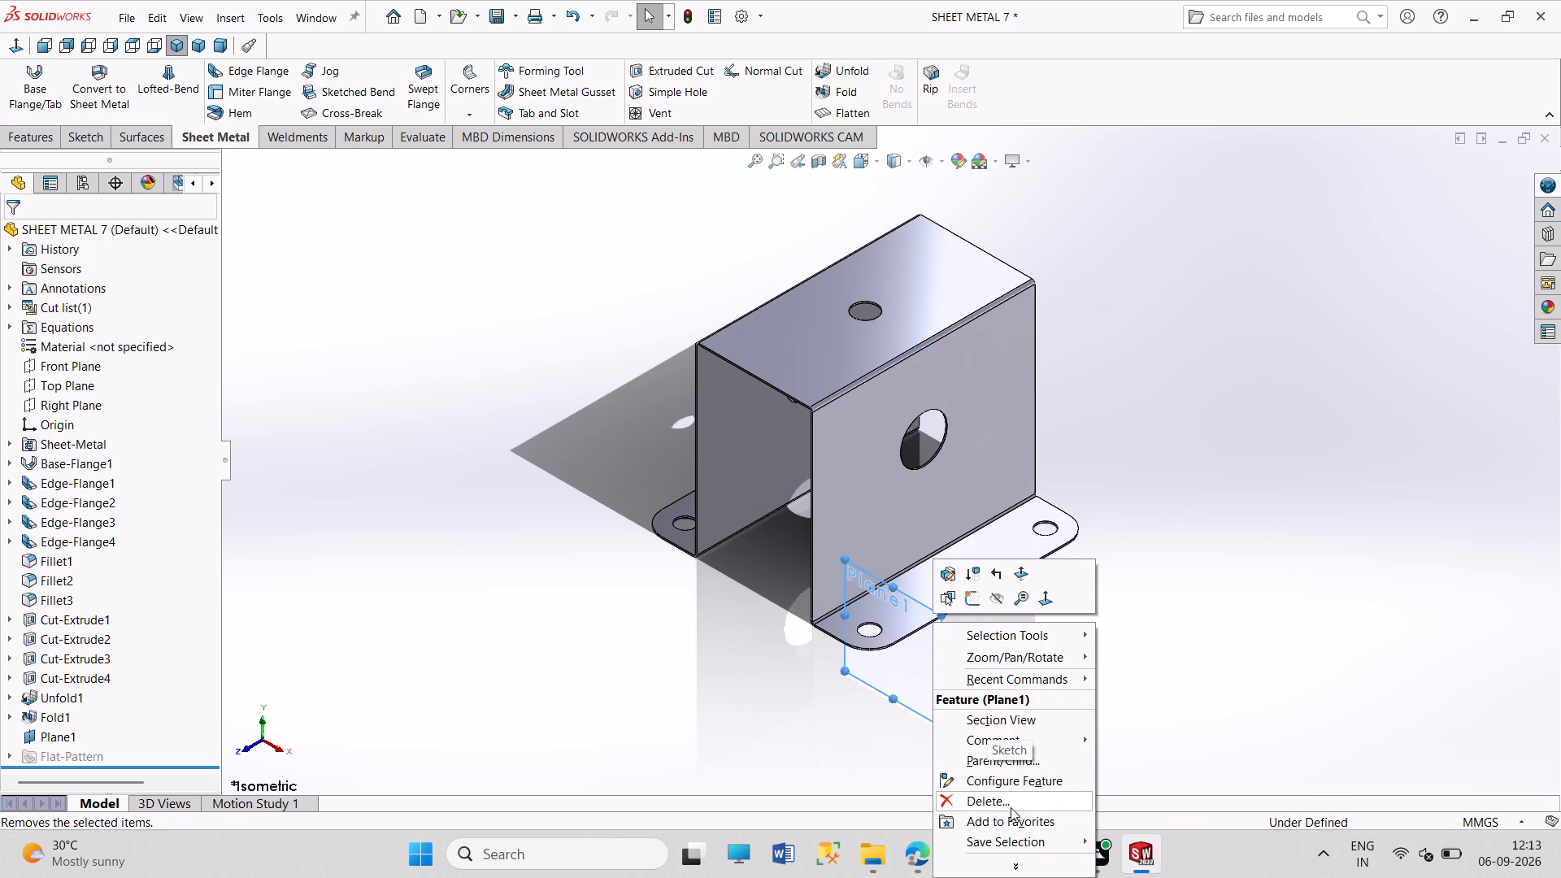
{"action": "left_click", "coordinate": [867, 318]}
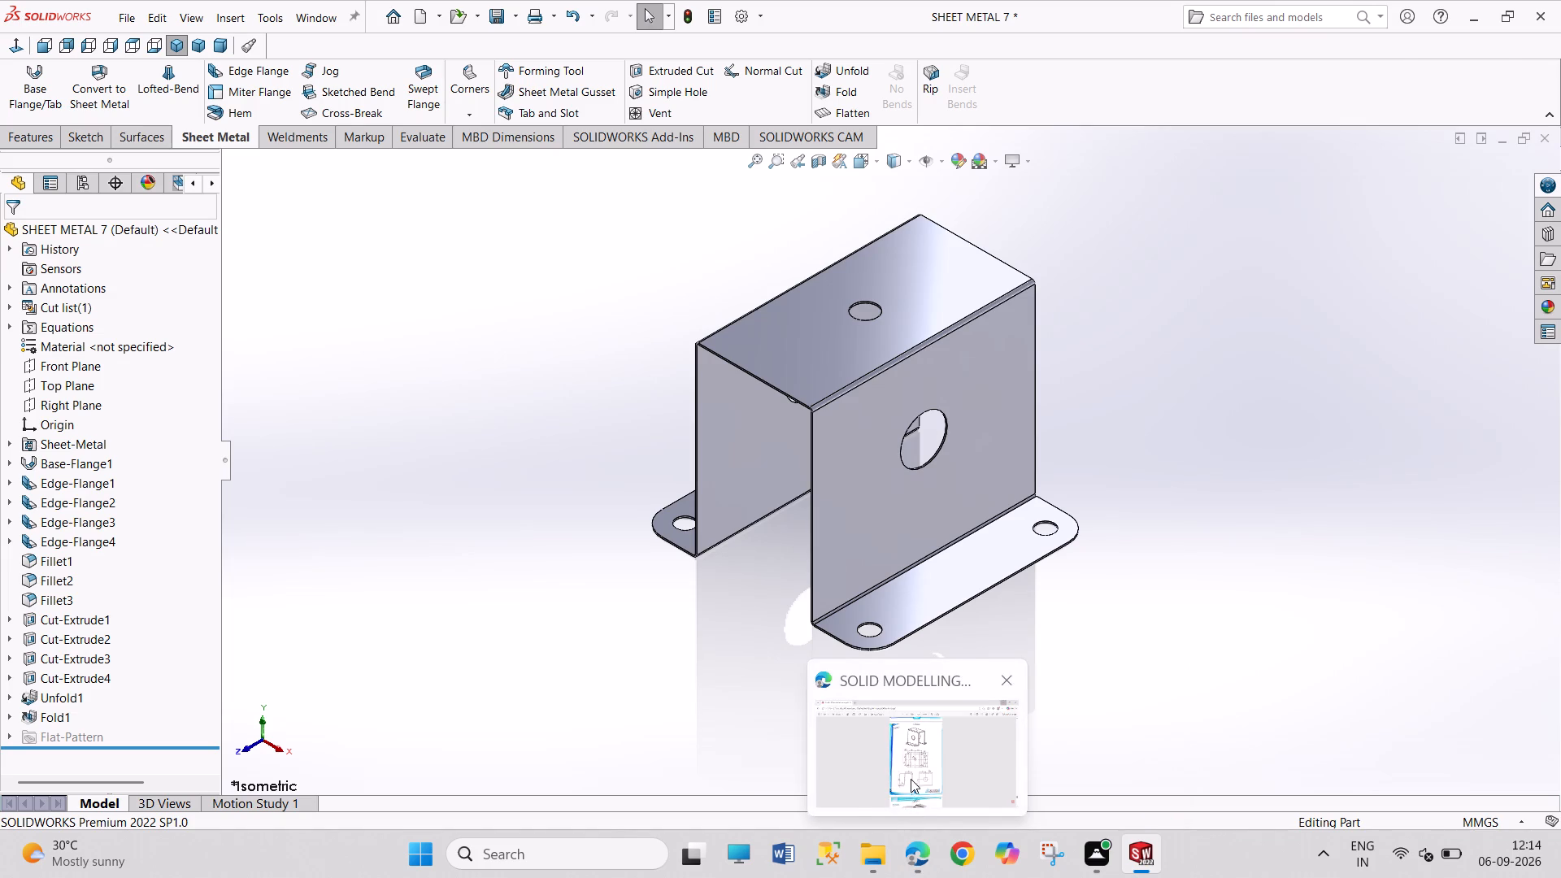
Switch to the SOLID MODELLING PDF in Edge and examine the Exercise 8 and Exercise 9 sheet metal drawings.
{"action": "left_click", "coordinate": [911, 778]}
{"action": "scroll", "coordinate": [898, 669], "scroll_direction": "down", "scroll_amount": 4}
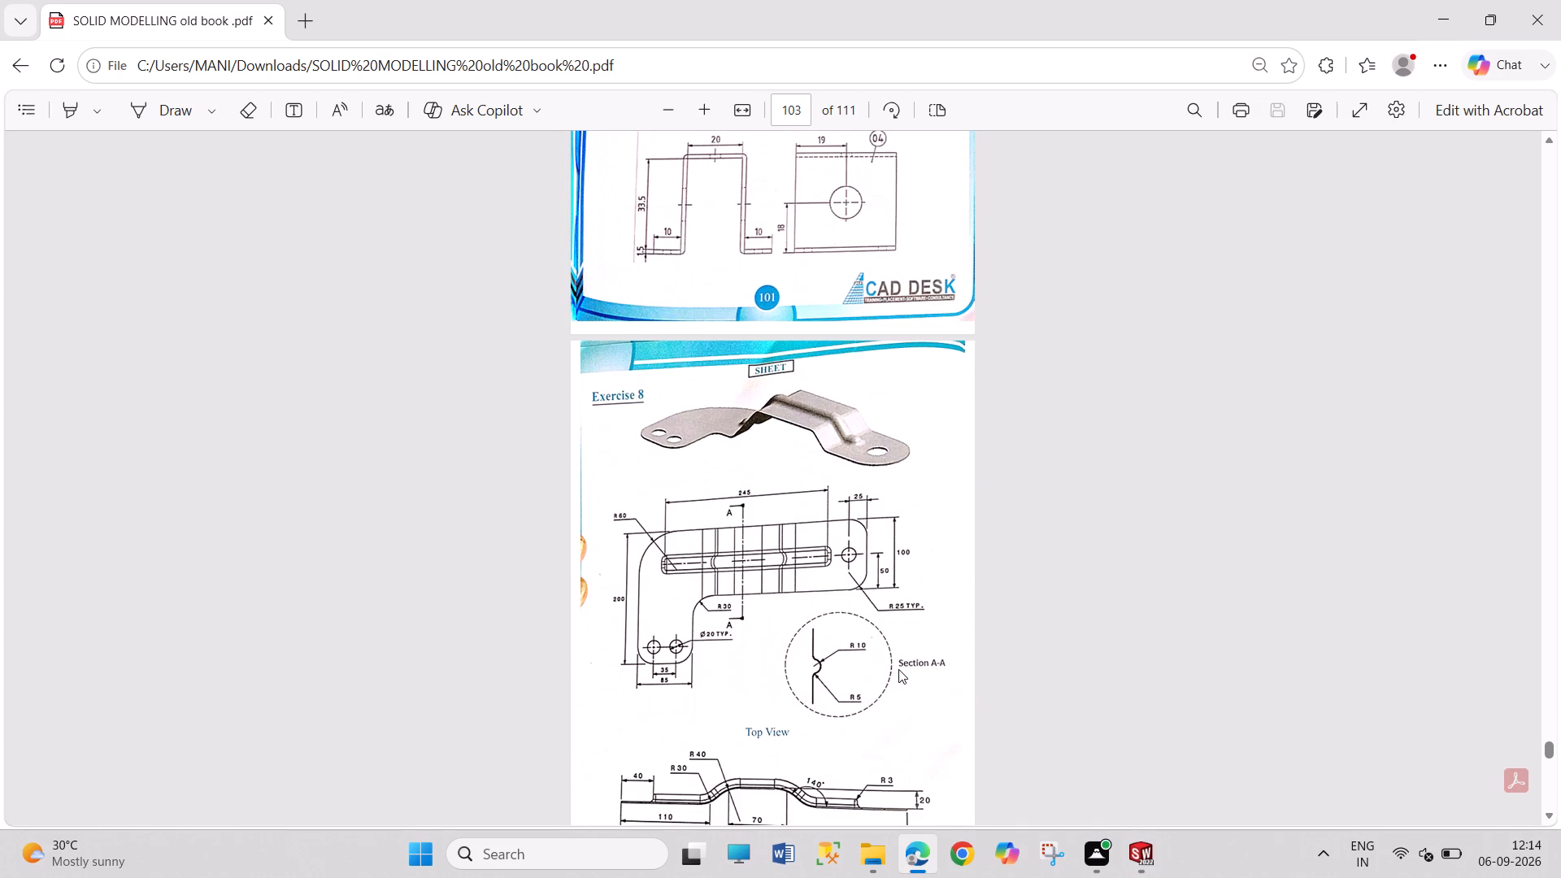
{"action": "scroll", "coordinate": [898, 669], "scroll_direction": "down", "scroll_amount": 2}
{"action": "scroll", "coordinate": [898, 669], "scroll_direction": "up", "scroll_amount": 1}
{"action": "scroll", "coordinate": [906, 665], "scroll_direction": "down", "scroll_amount": 4}
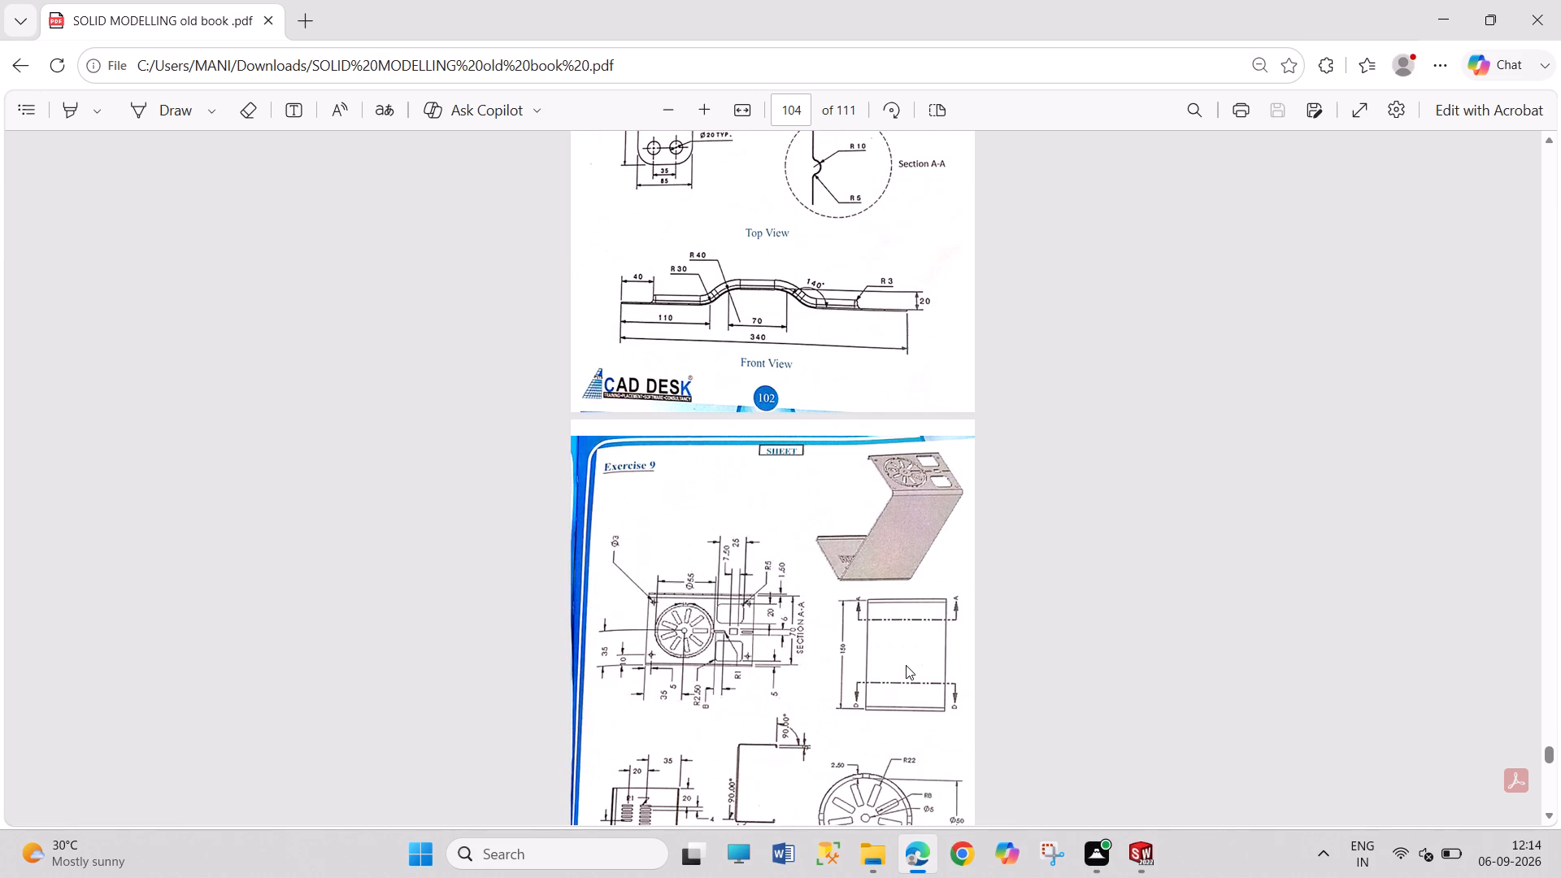
{"action": "scroll", "coordinate": [908, 666], "scroll_direction": "down", "scroll_amount": 2}
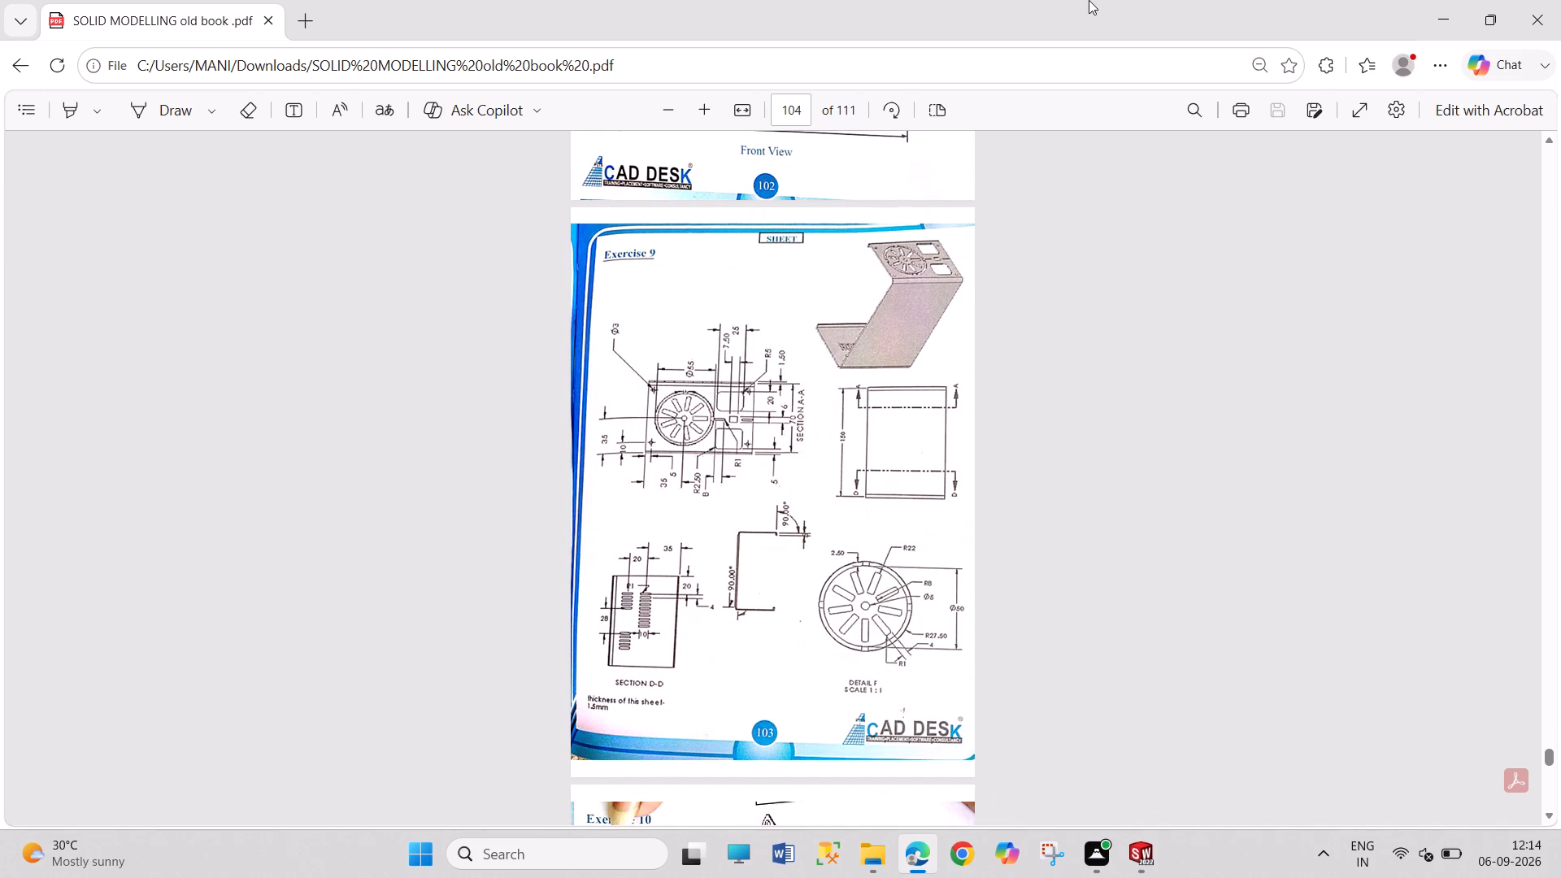
{"action": "double_click", "coordinate": [706, 121]}
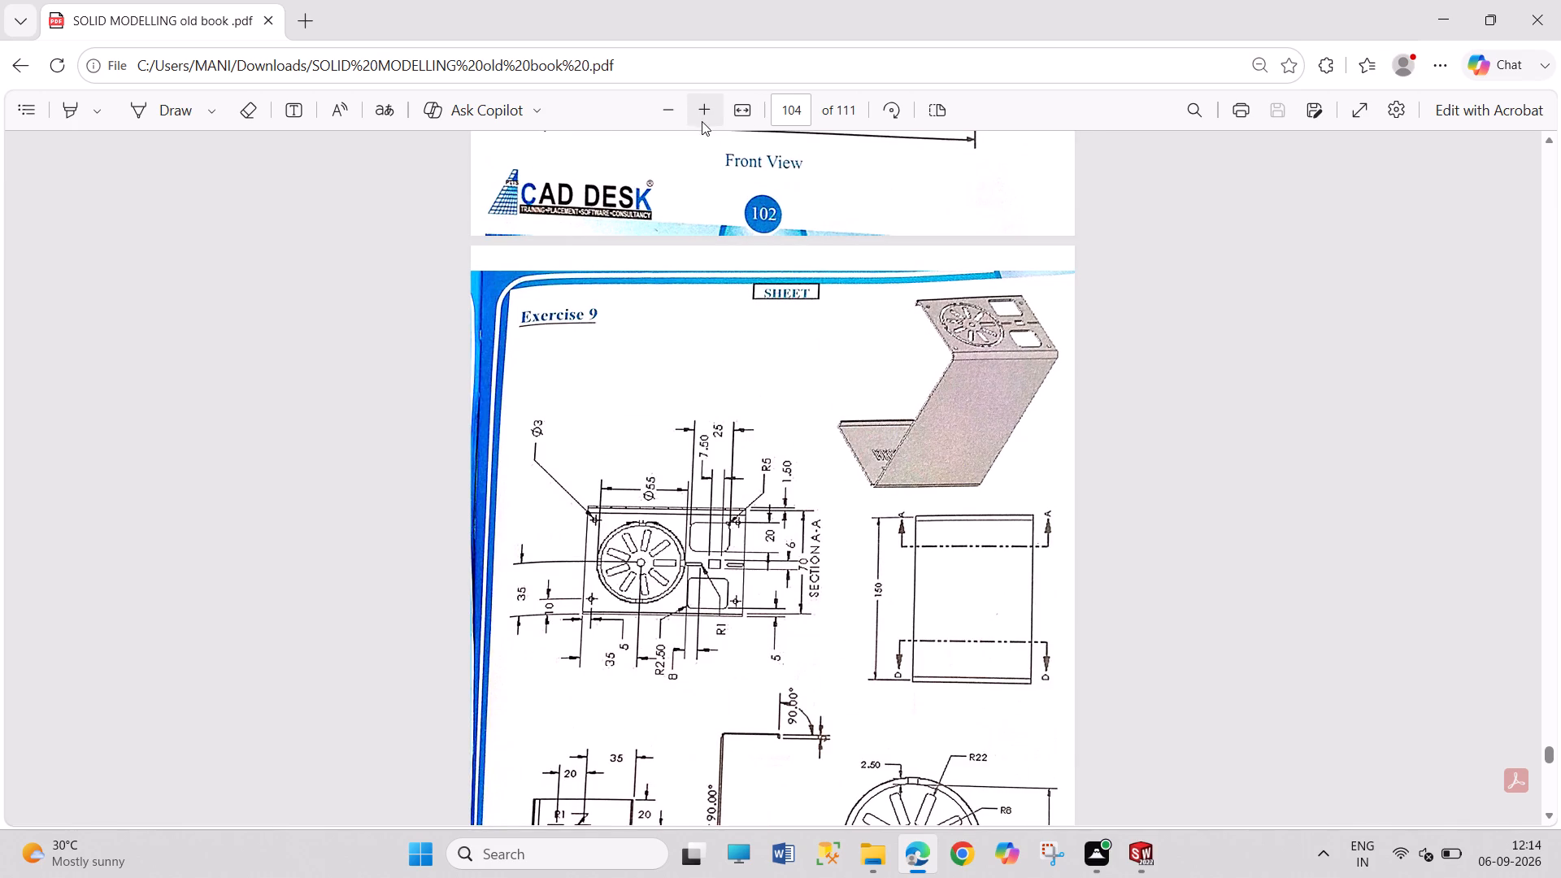
{"action": "left_click", "coordinate": [702, 113]}
{"action": "scroll", "coordinate": [1105, 453], "scroll_direction": "down", "scroll_amount": 1}
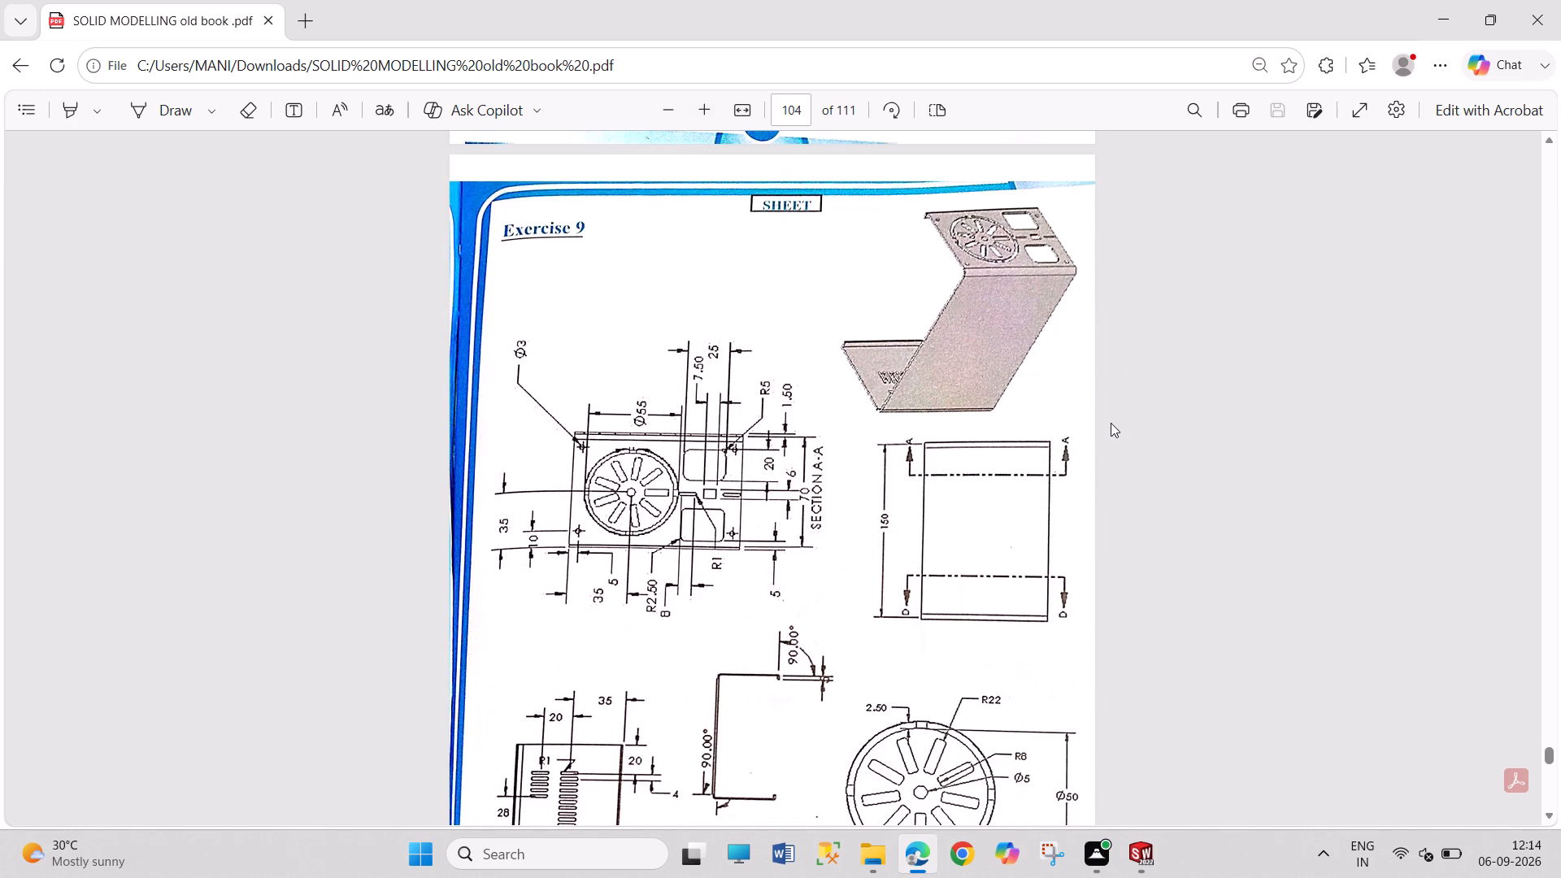
{"action": "scroll", "coordinate": [1087, 505], "scroll_direction": "down", "scroll_amount": 2}
{"action": "scroll", "coordinate": [1033, 600], "scroll_direction": "up", "scroll_amount": 1}
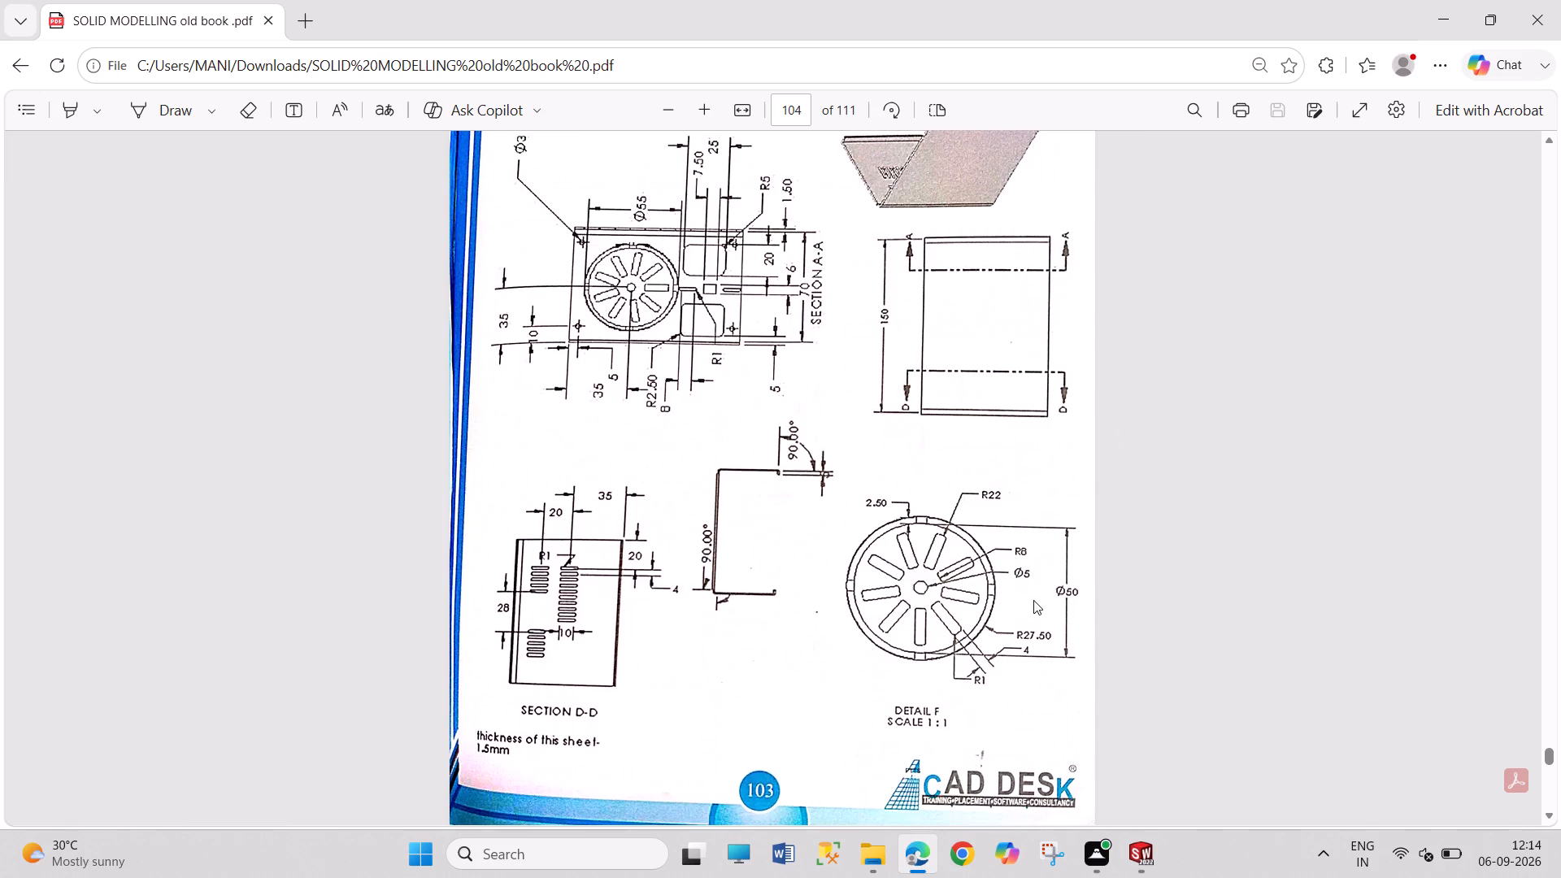
{"action": "scroll", "coordinate": [1033, 600], "scroll_direction": "up", "scroll_amount": 1}
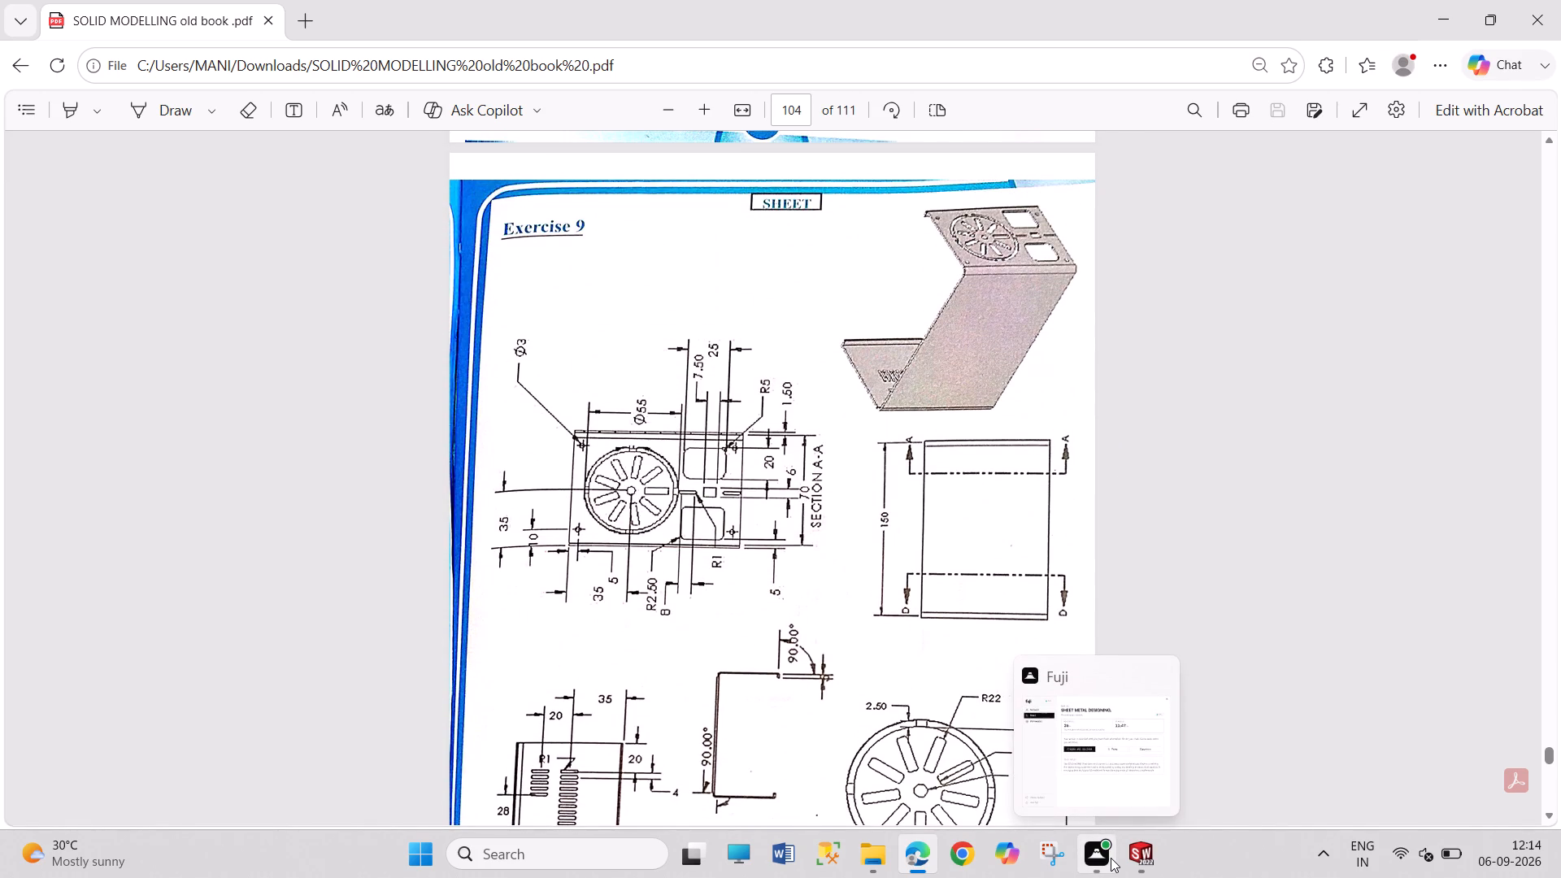
Switch back to SOLIDWORKS and save the SHEET METAL 7 part.
{"action": "left_click", "coordinate": [1136, 854]}
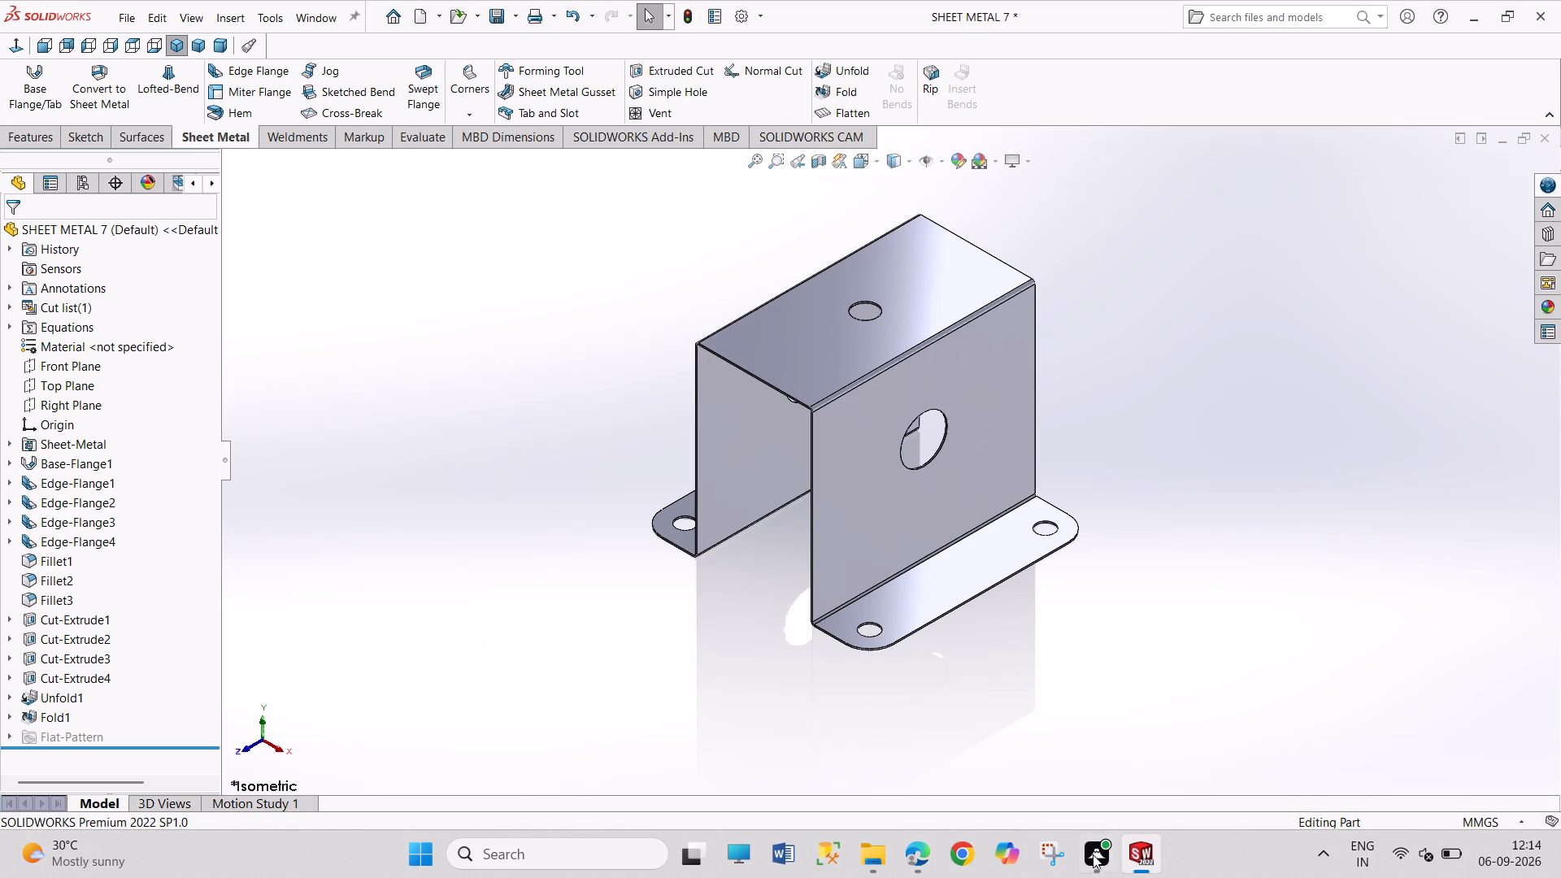
{"action": "left_click_drag", "start_coordinate": [415, 556], "coordinate": [531, 685]}
{"action": "key", "text": "ctrl+s"}
Create a new part document.
{"action": "key", "text": "ctrl+n"}
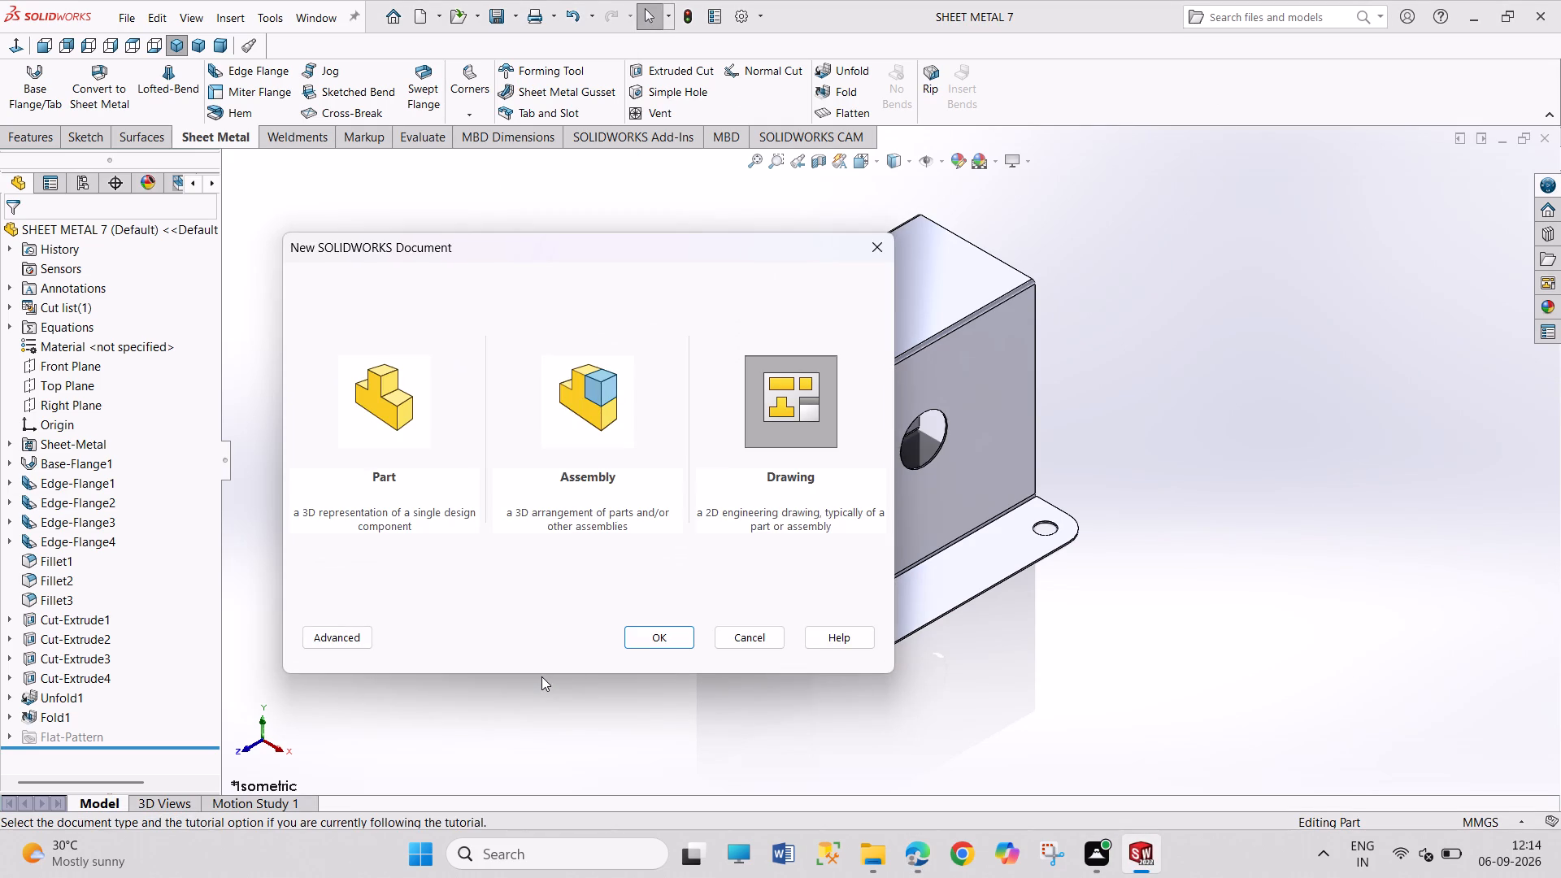
{"action": "key", "text": "Left"}
{"action": "key", "text": "Left"}
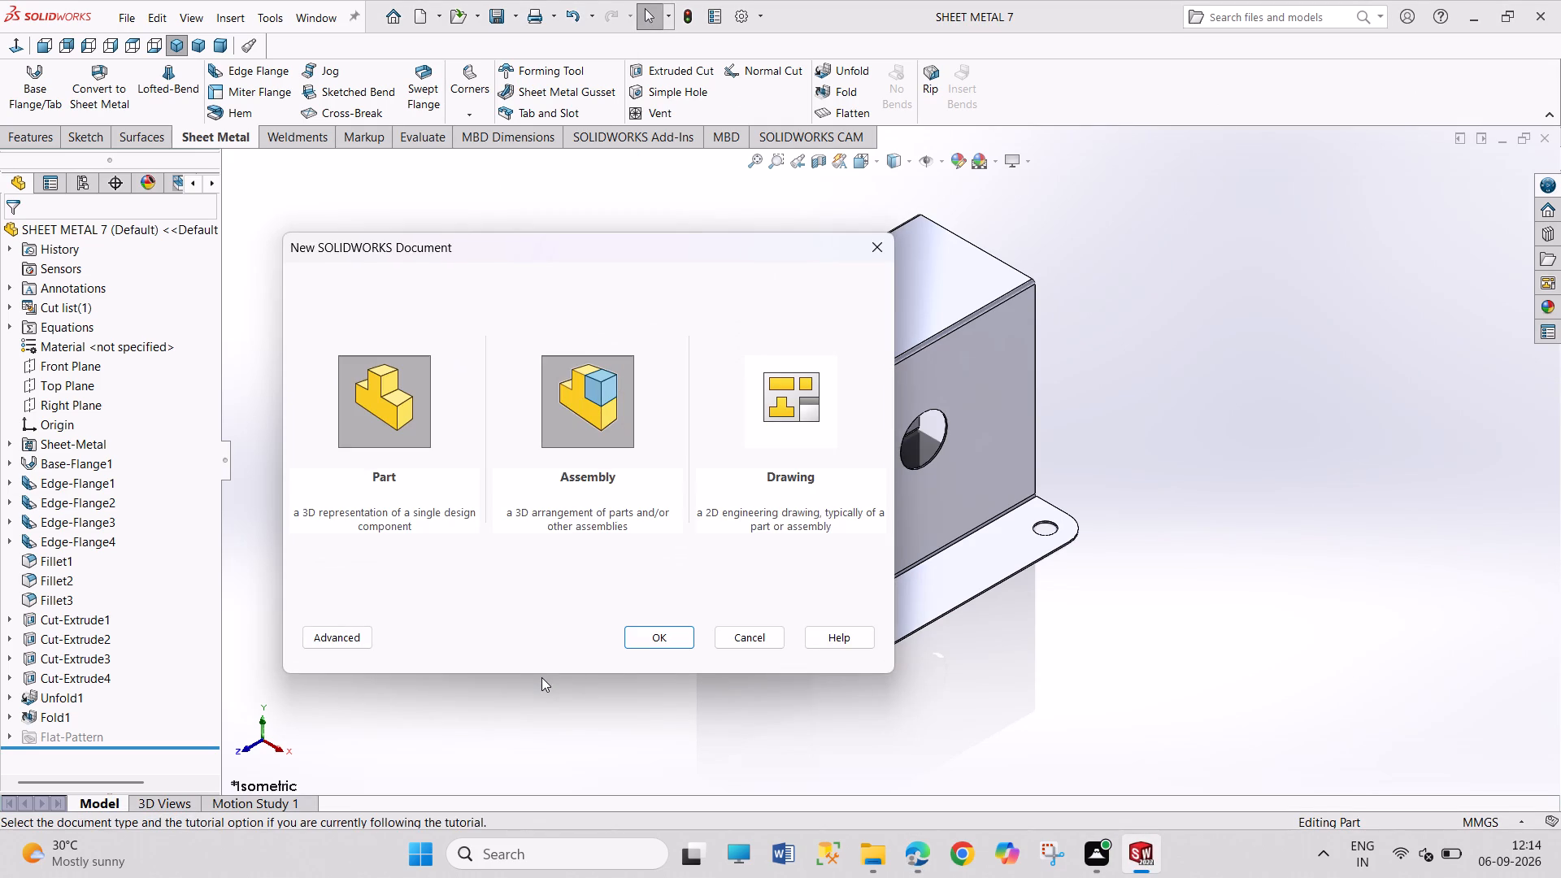
{"action": "key", "text": "Return"}
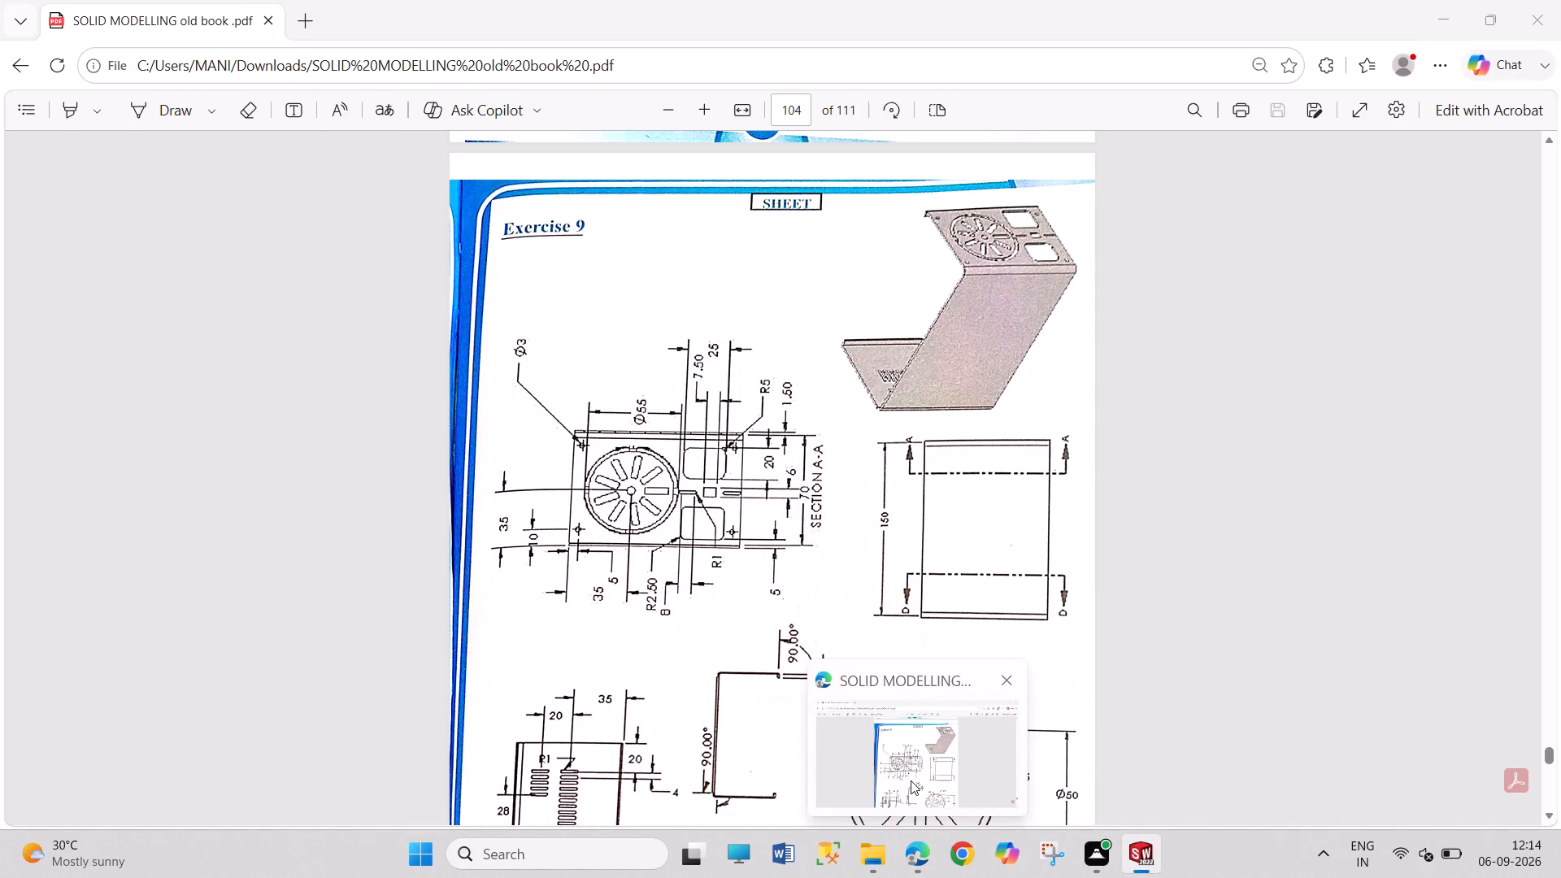
Consult the Exercise 9 drawing in Edge, and in SOLIDWORKS sketch an origin-centred rectangle about 154 by 66 mm on the Top Plane.
{"action": "left_click", "coordinate": [906, 784]}
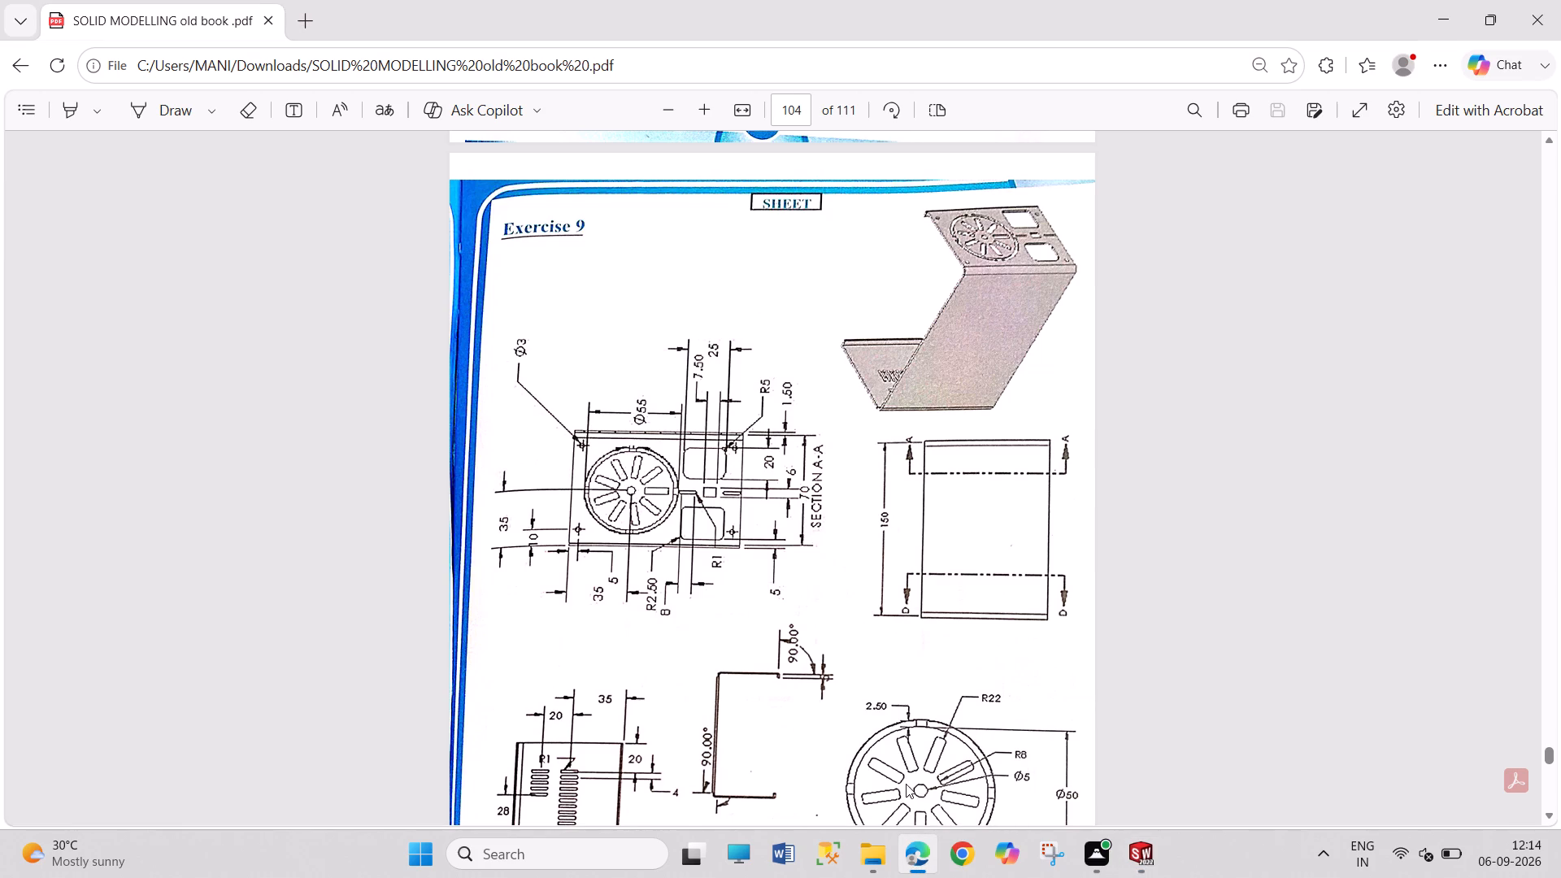
{"action": "scroll", "coordinate": [872, 634], "scroll_direction": "down", "scroll_amount": 2}
{"action": "scroll", "coordinate": [871, 634], "scroll_direction": "up", "scroll_amount": 1}
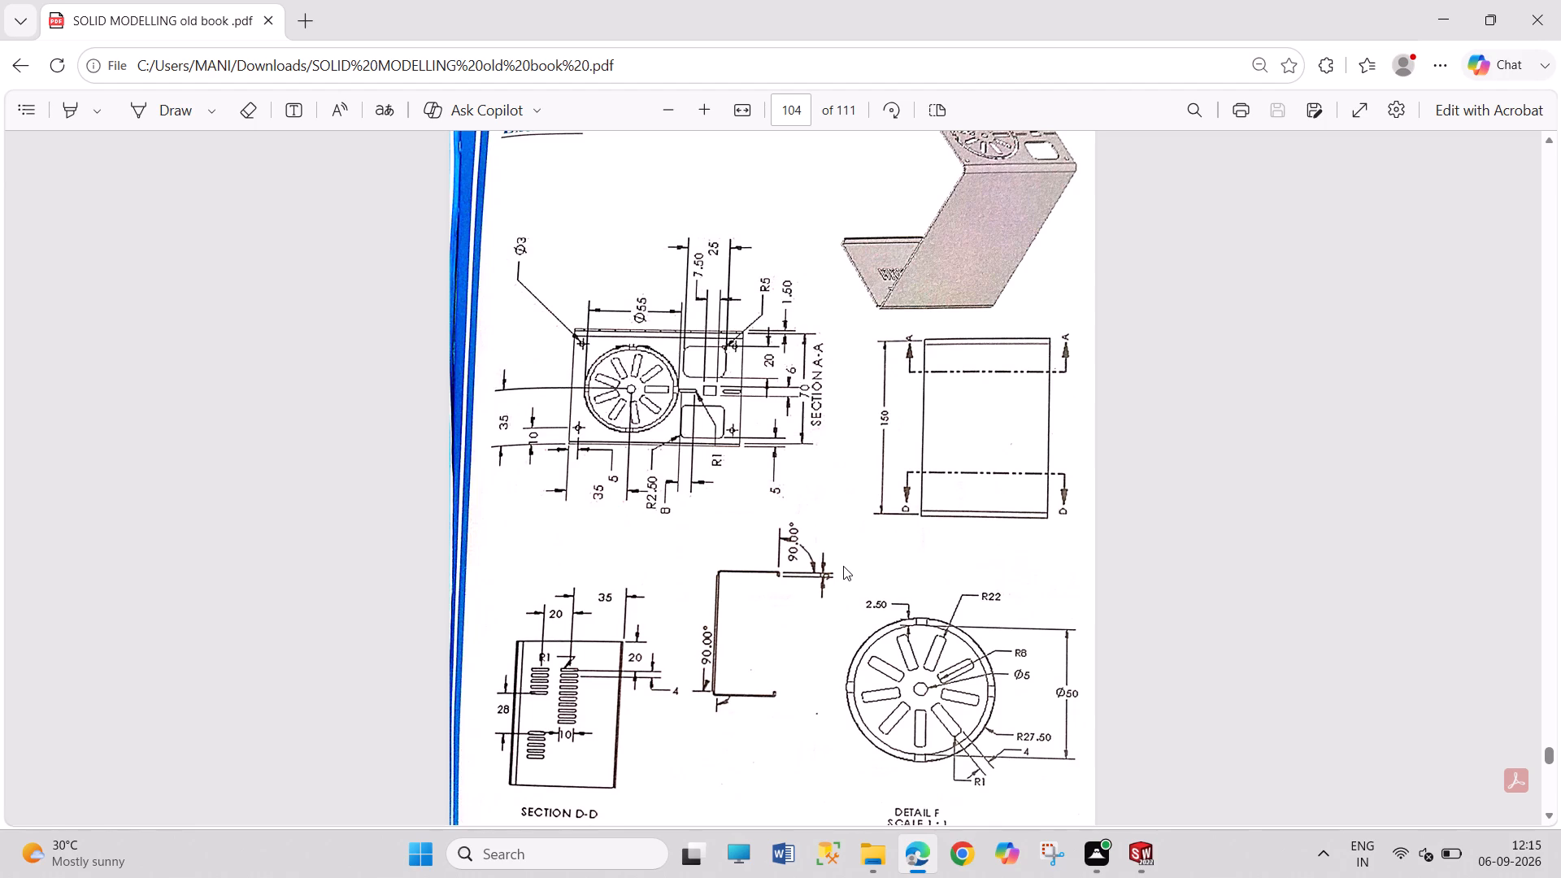
{"action": "left_click", "coordinate": [1138, 845]}
{"action": "left_click", "coordinate": [1149, 864]}
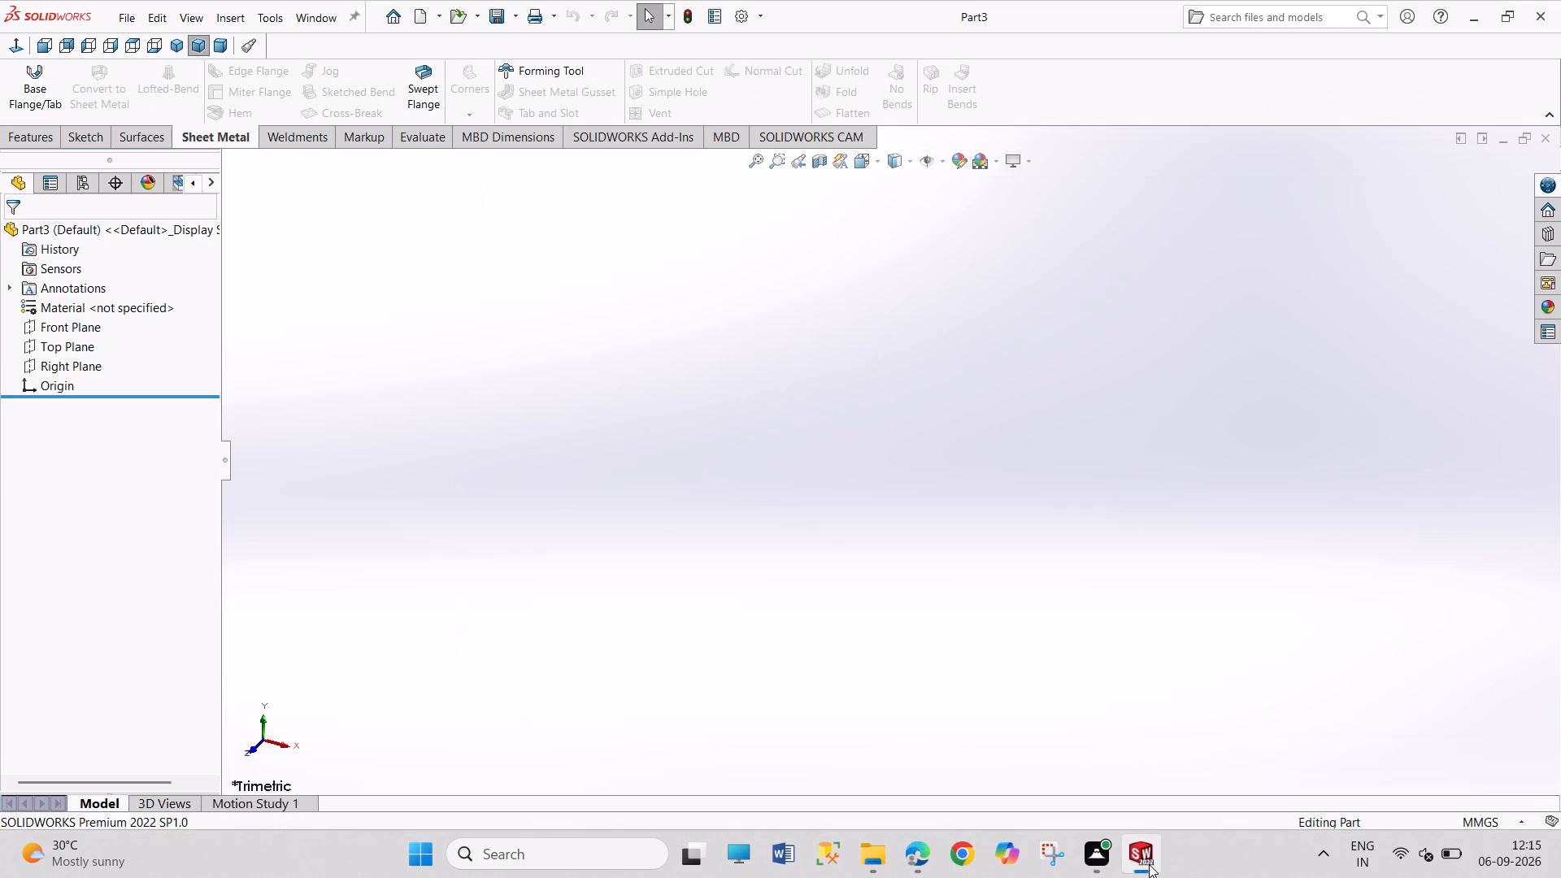
{"action": "left_click", "coordinate": [88, 346]}
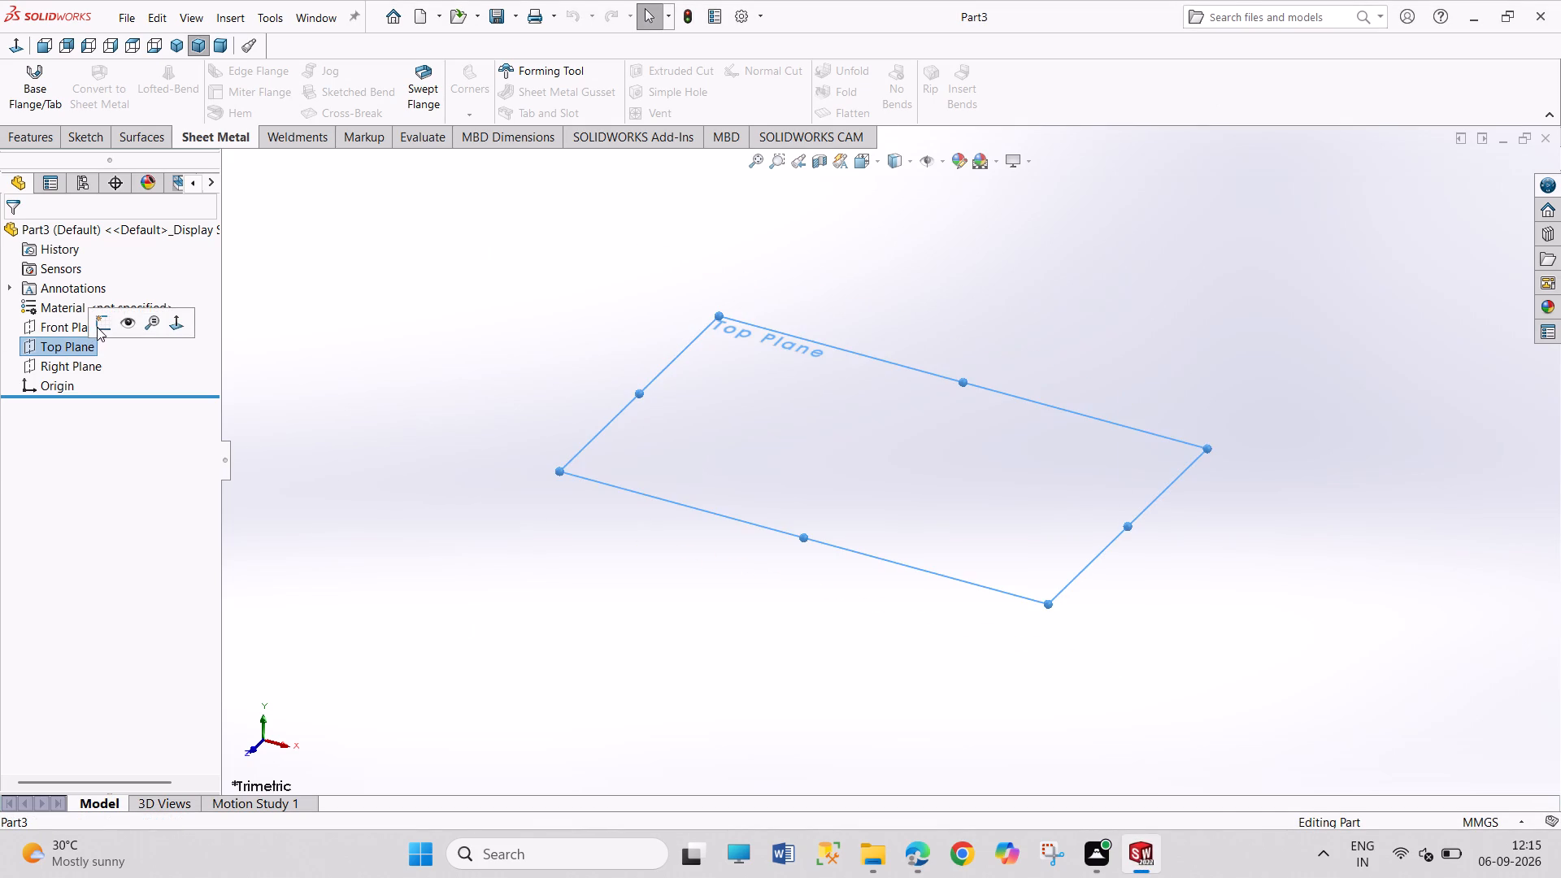
{"action": "left_click", "coordinate": [97, 327]}
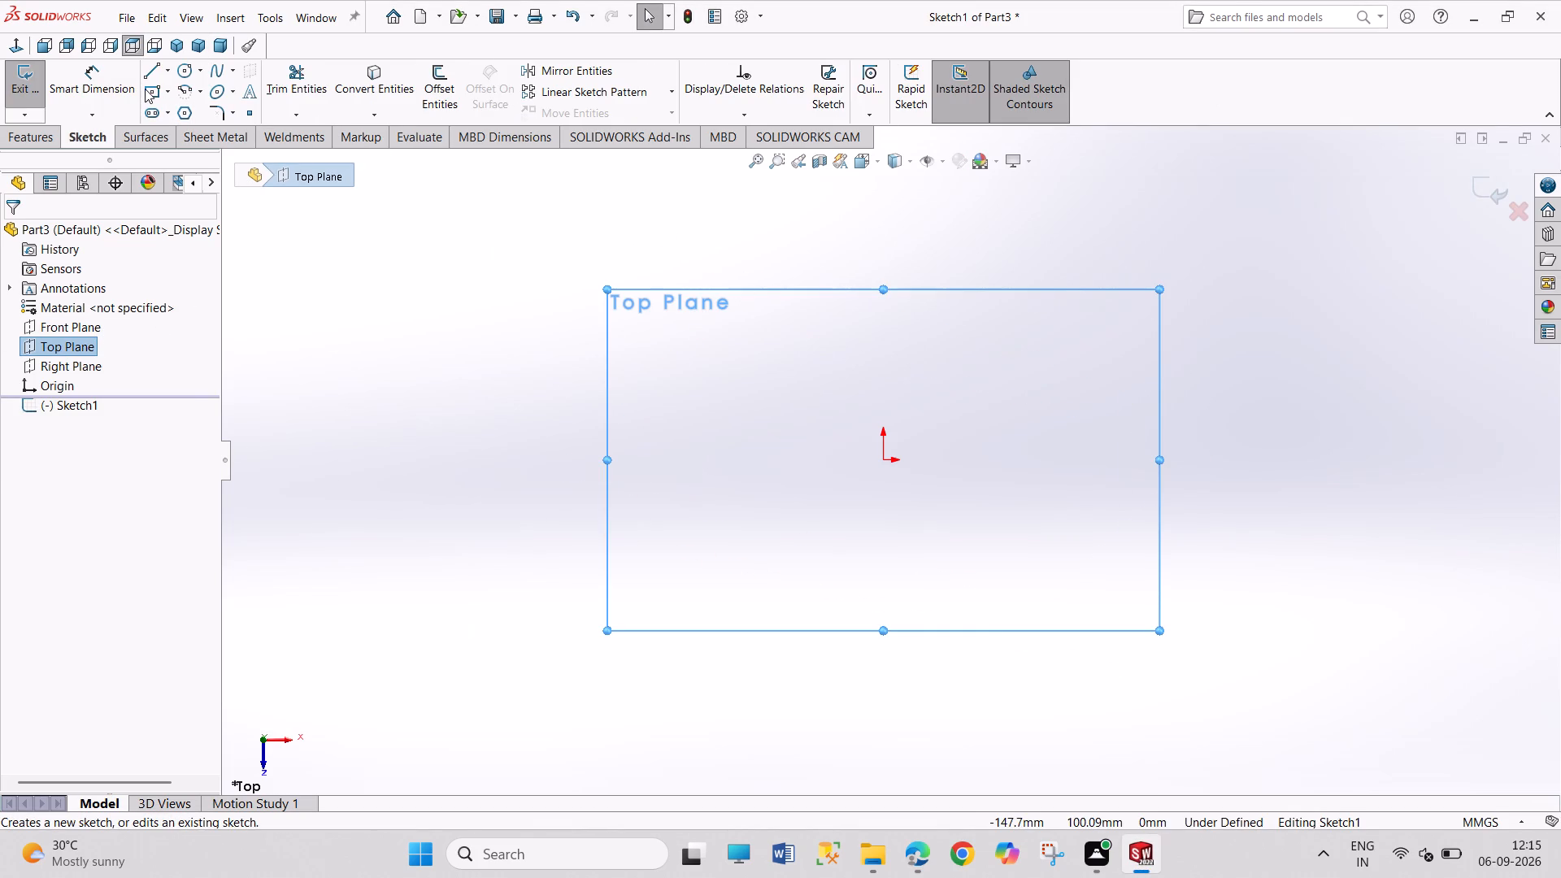
{"action": "left_click", "coordinate": [145, 89]}
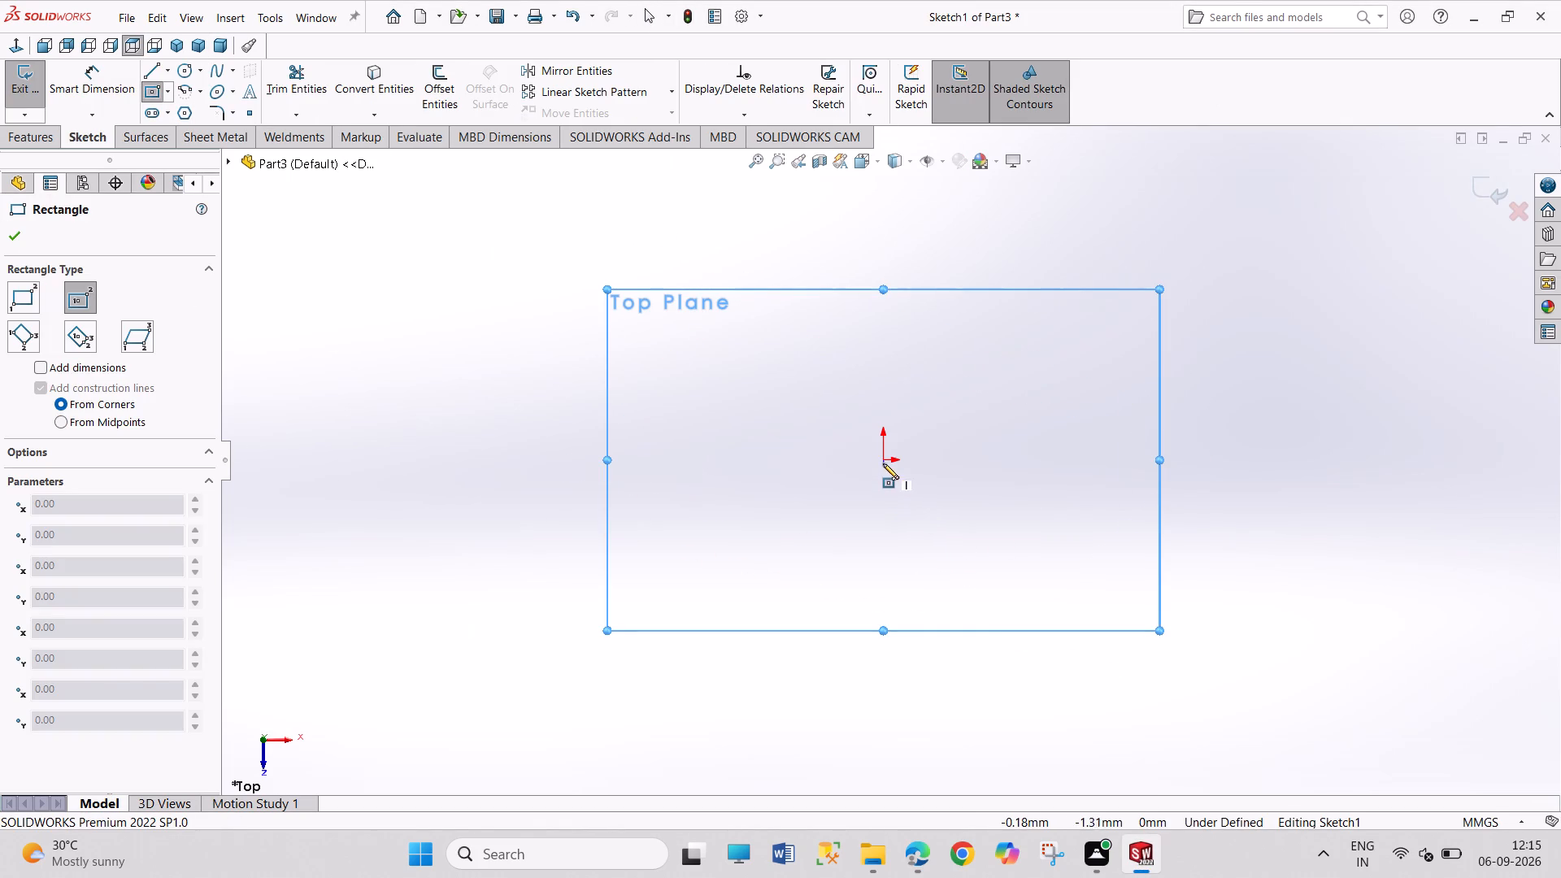
{"action": "left_click", "coordinate": [883, 461]}
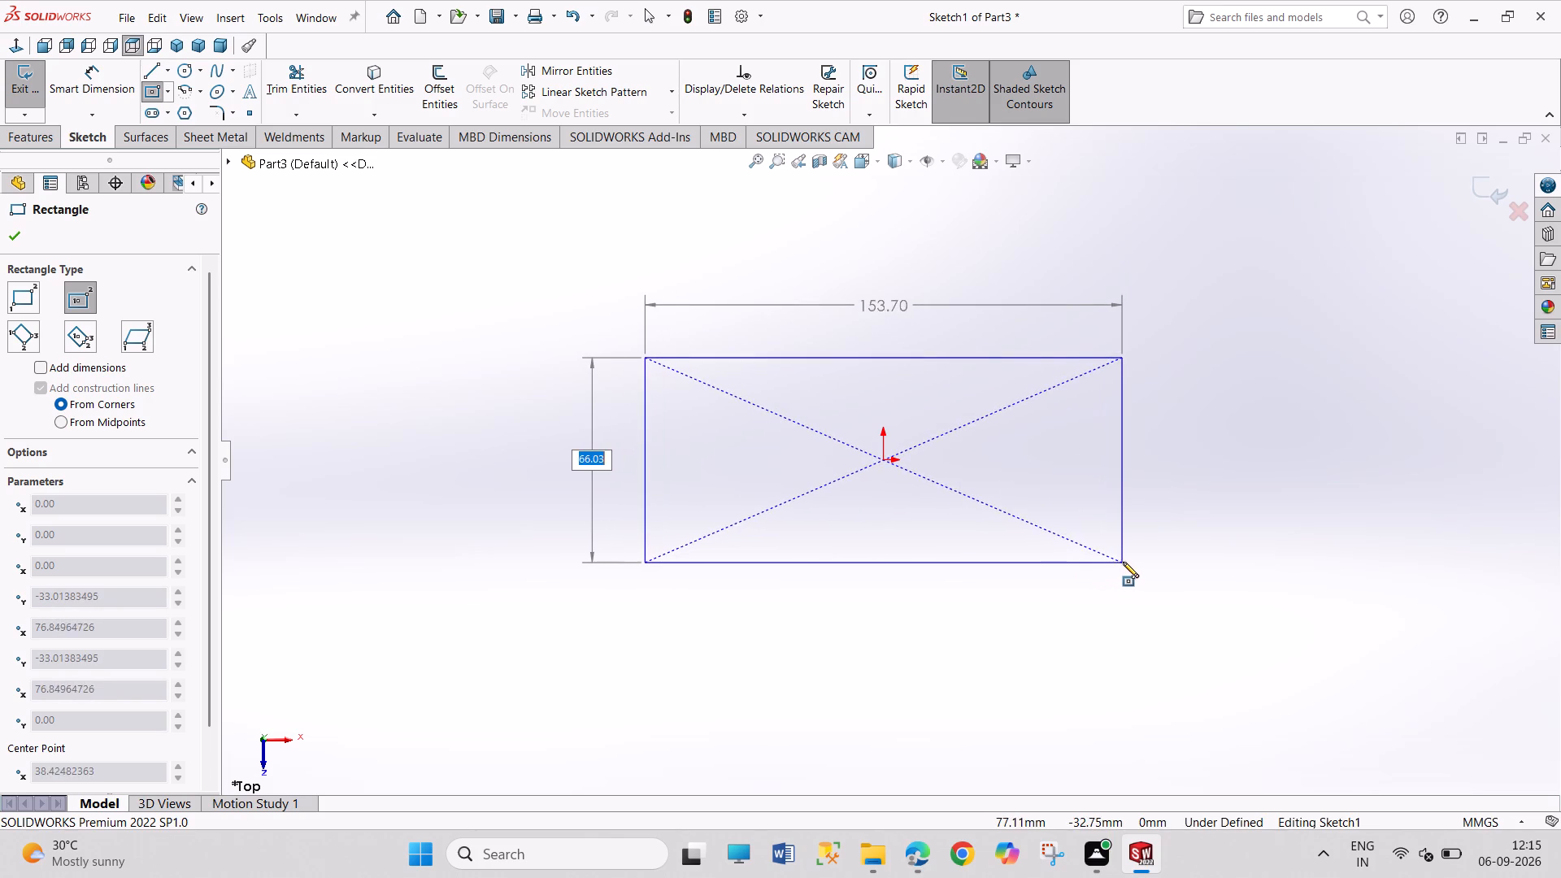
{"action": "left_click", "coordinate": [1123, 562]}
Dimension the rectangle's upper horizontal side to 150 mm.
{"action": "right_click_drag", "start_coordinate": [1069, 621], "coordinate": [1027, 379]}
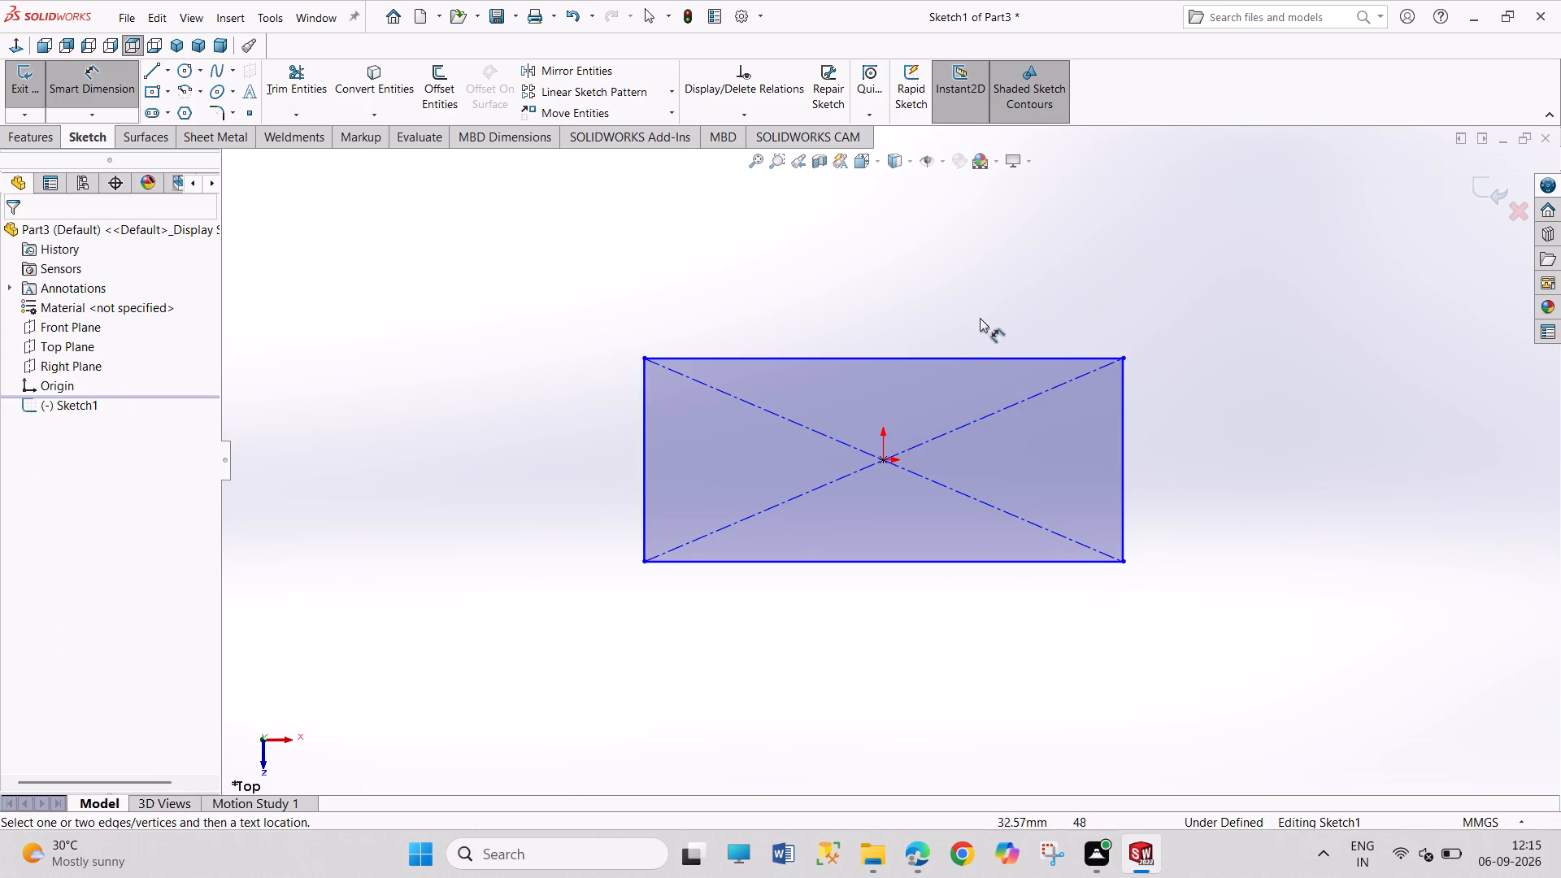
{"action": "left_click", "coordinate": [976, 355]}
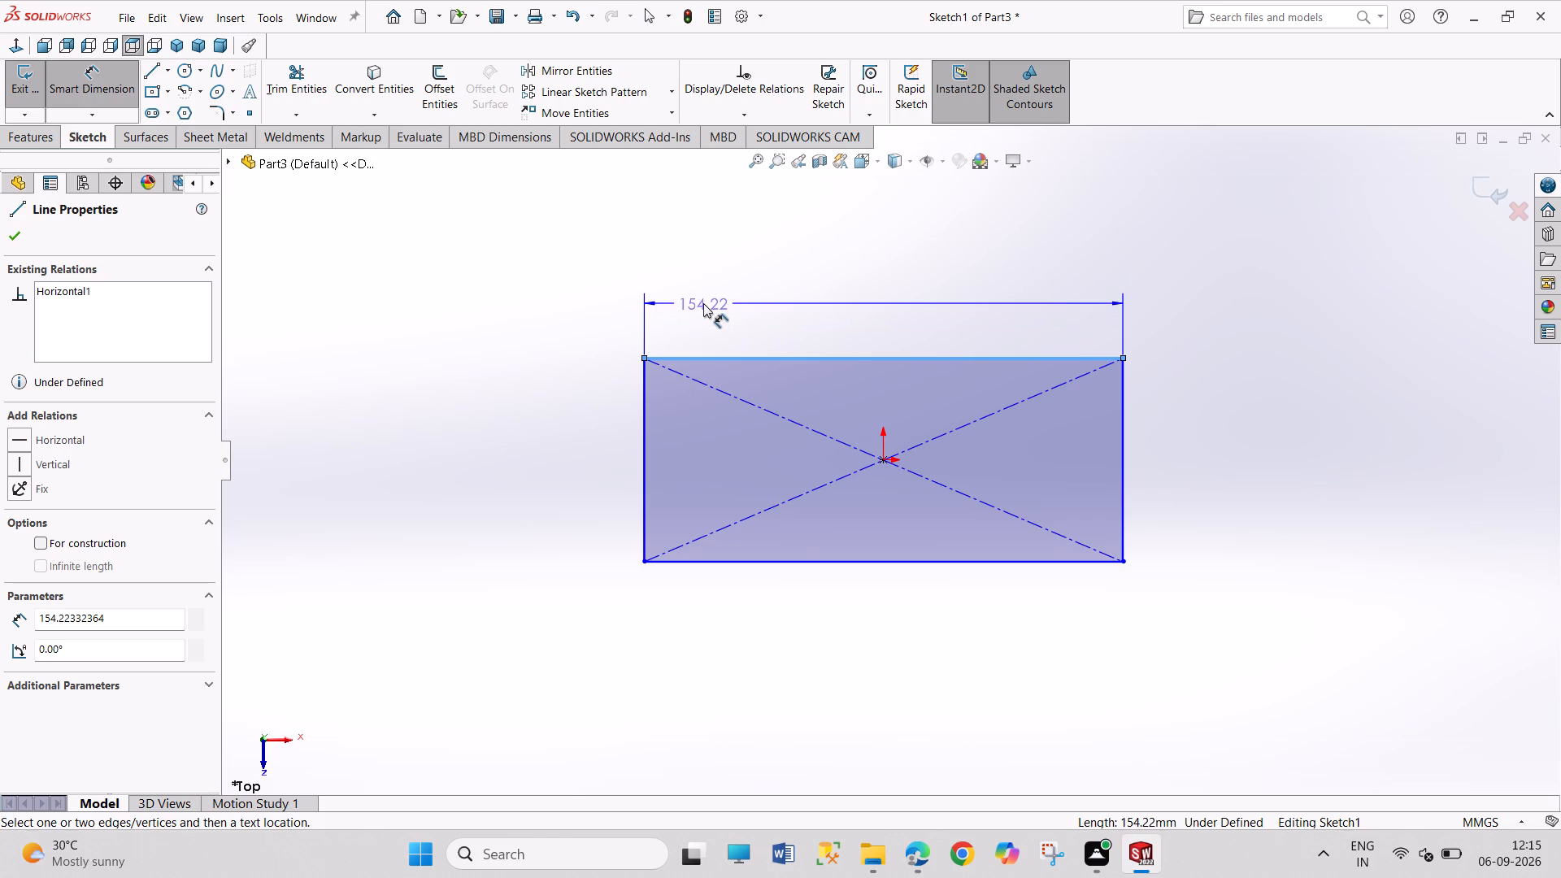
{"action": "left_click", "coordinate": [711, 308]}
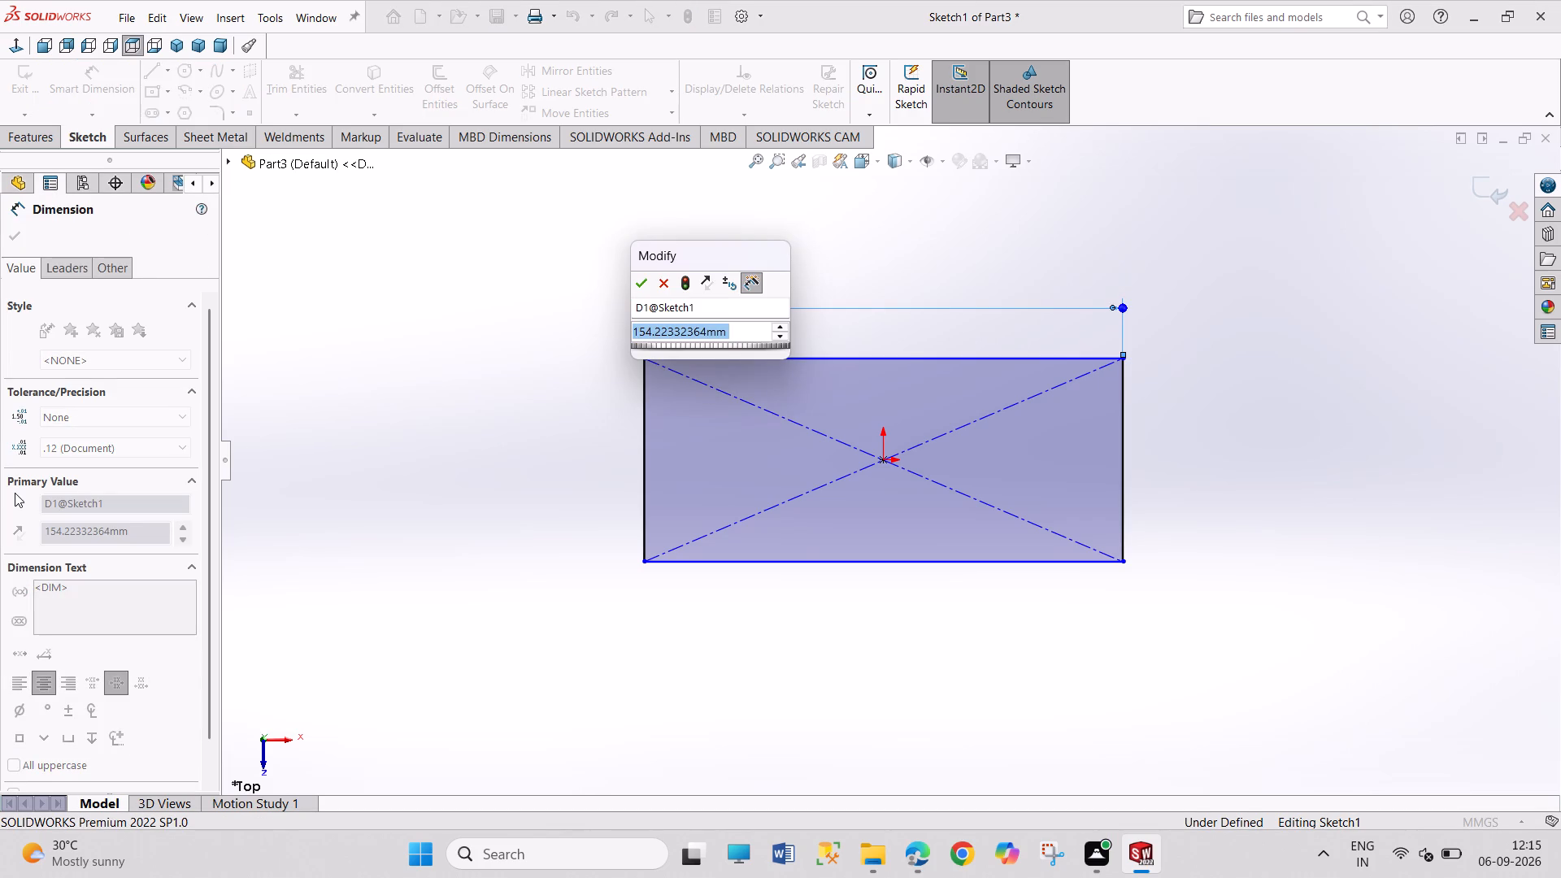
{"action": "type", "text": "150"}
{"action": "key", "text": "Return"}
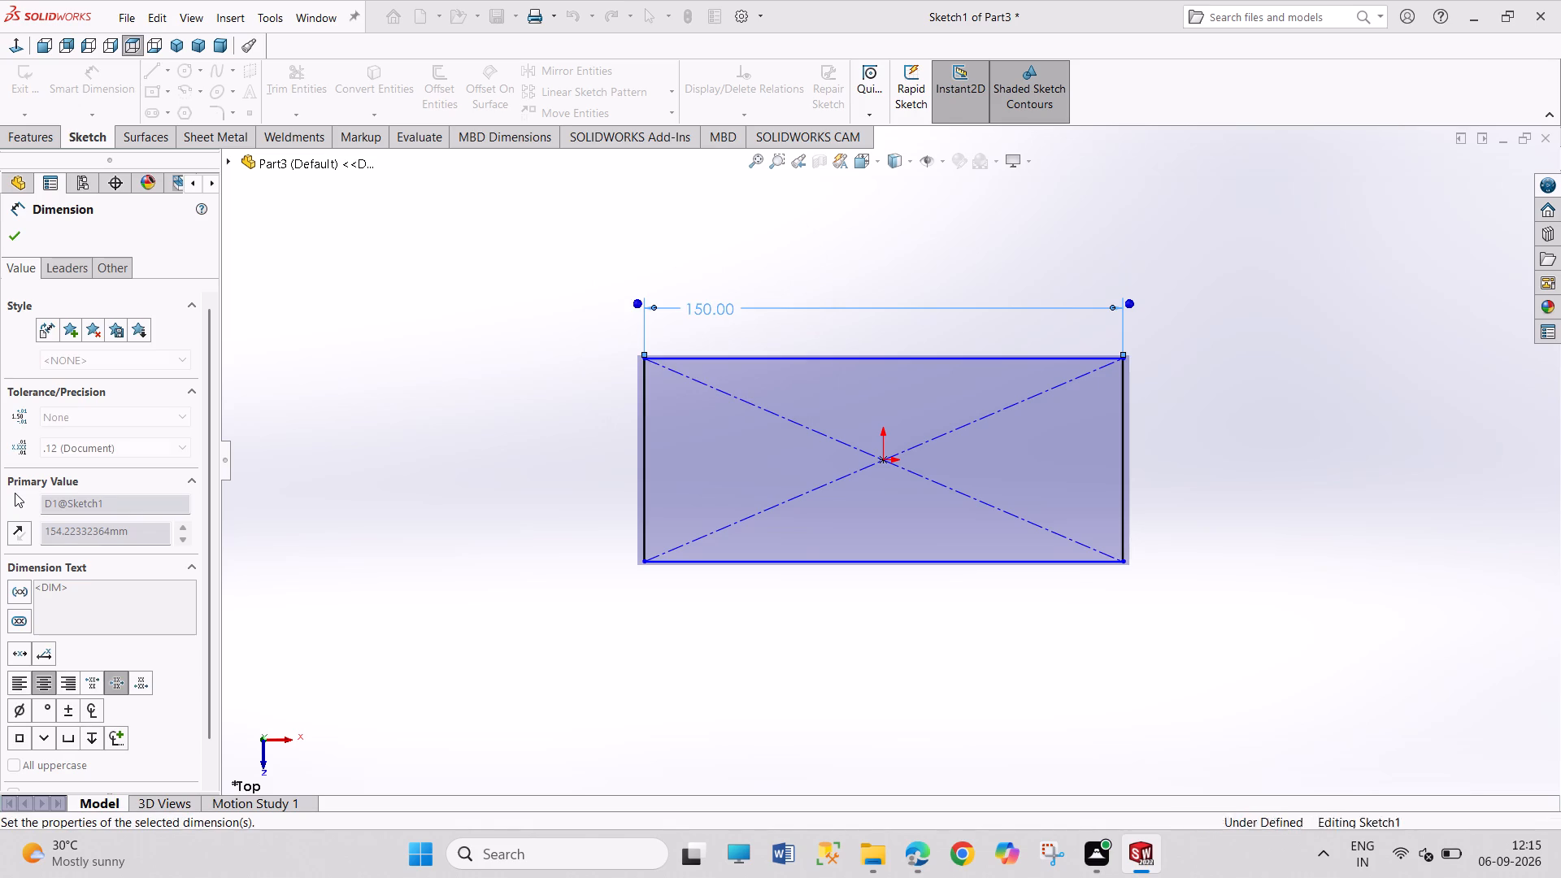
Dimension the rectangle's left vertical side to 70 mm and leave the dimension command.
{"action": "left_click", "coordinate": [646, 470]}
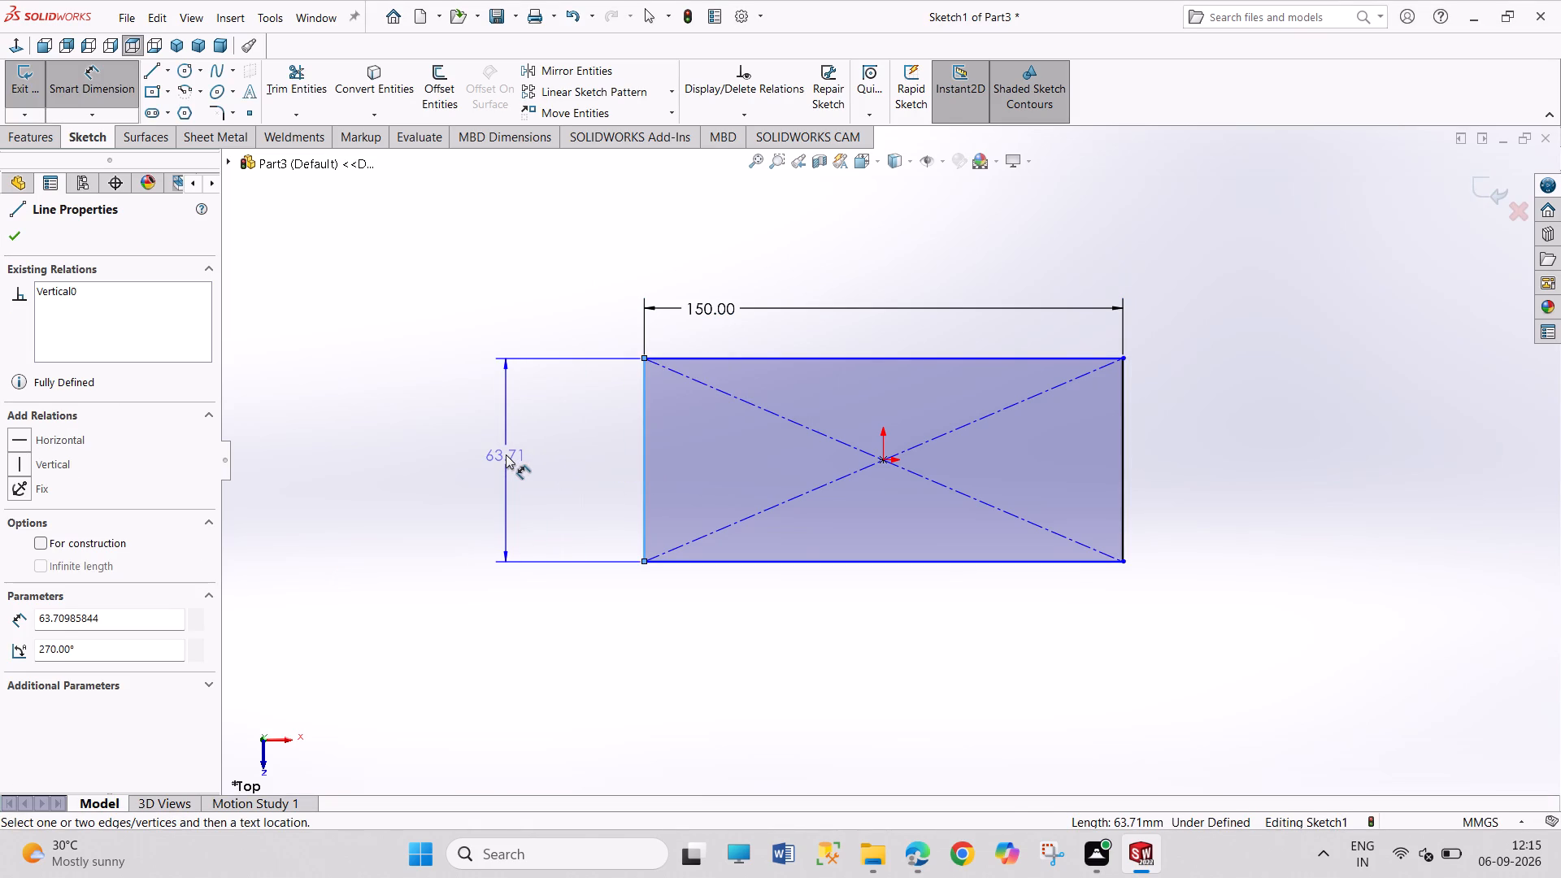
{"action": "left_click", "coordinate": [506, 454]}
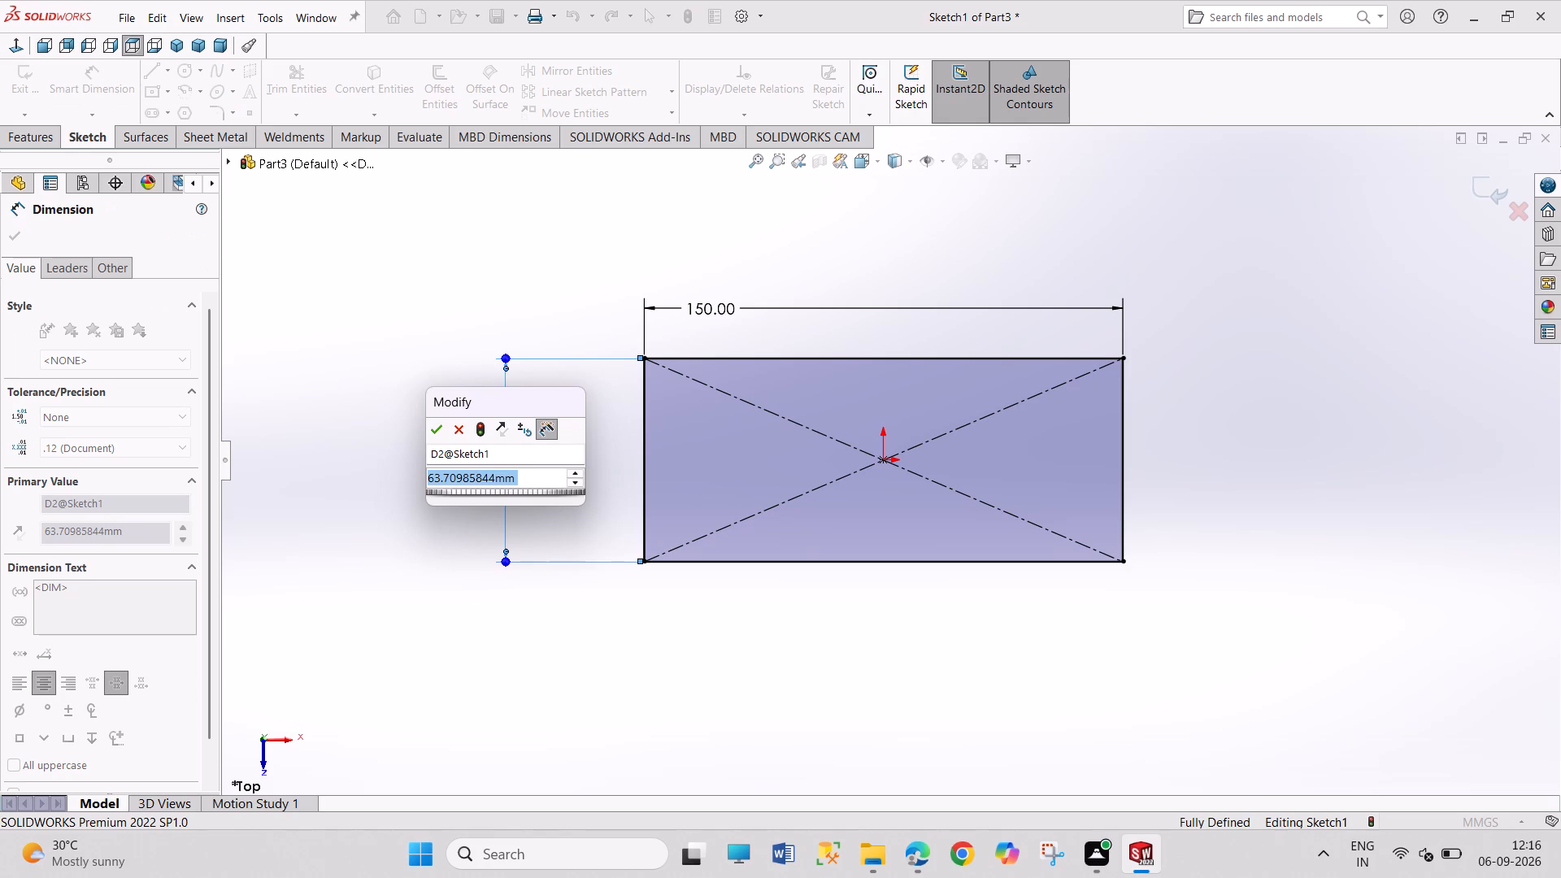
{"action": "type", "text": "70"}
{"action": "key", "text": "Return"}
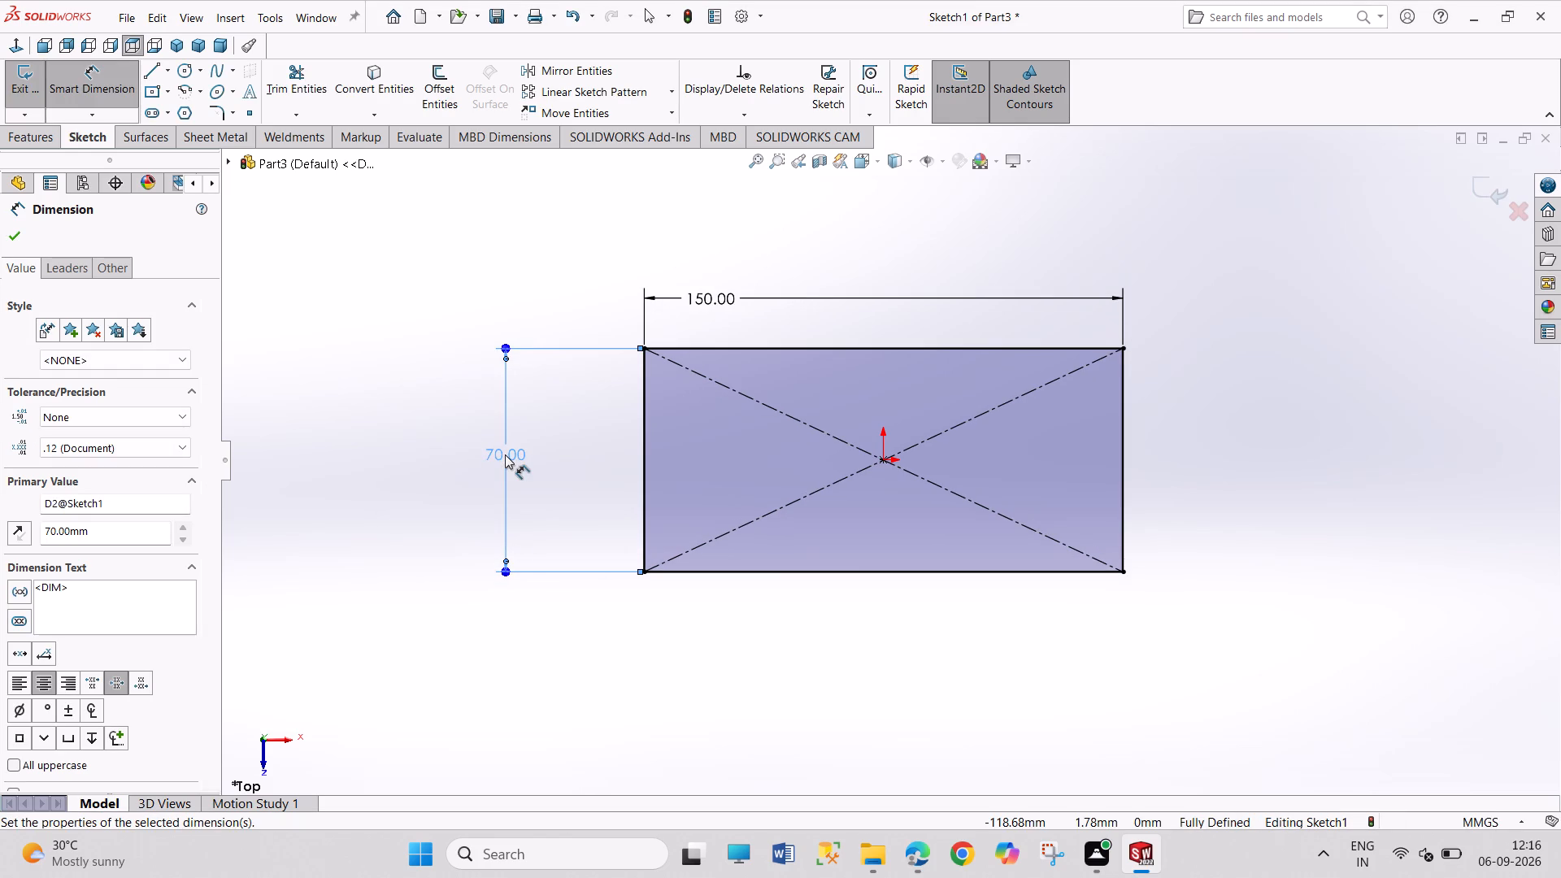
{"action": "right_click", "coordinate": [421, 424]}
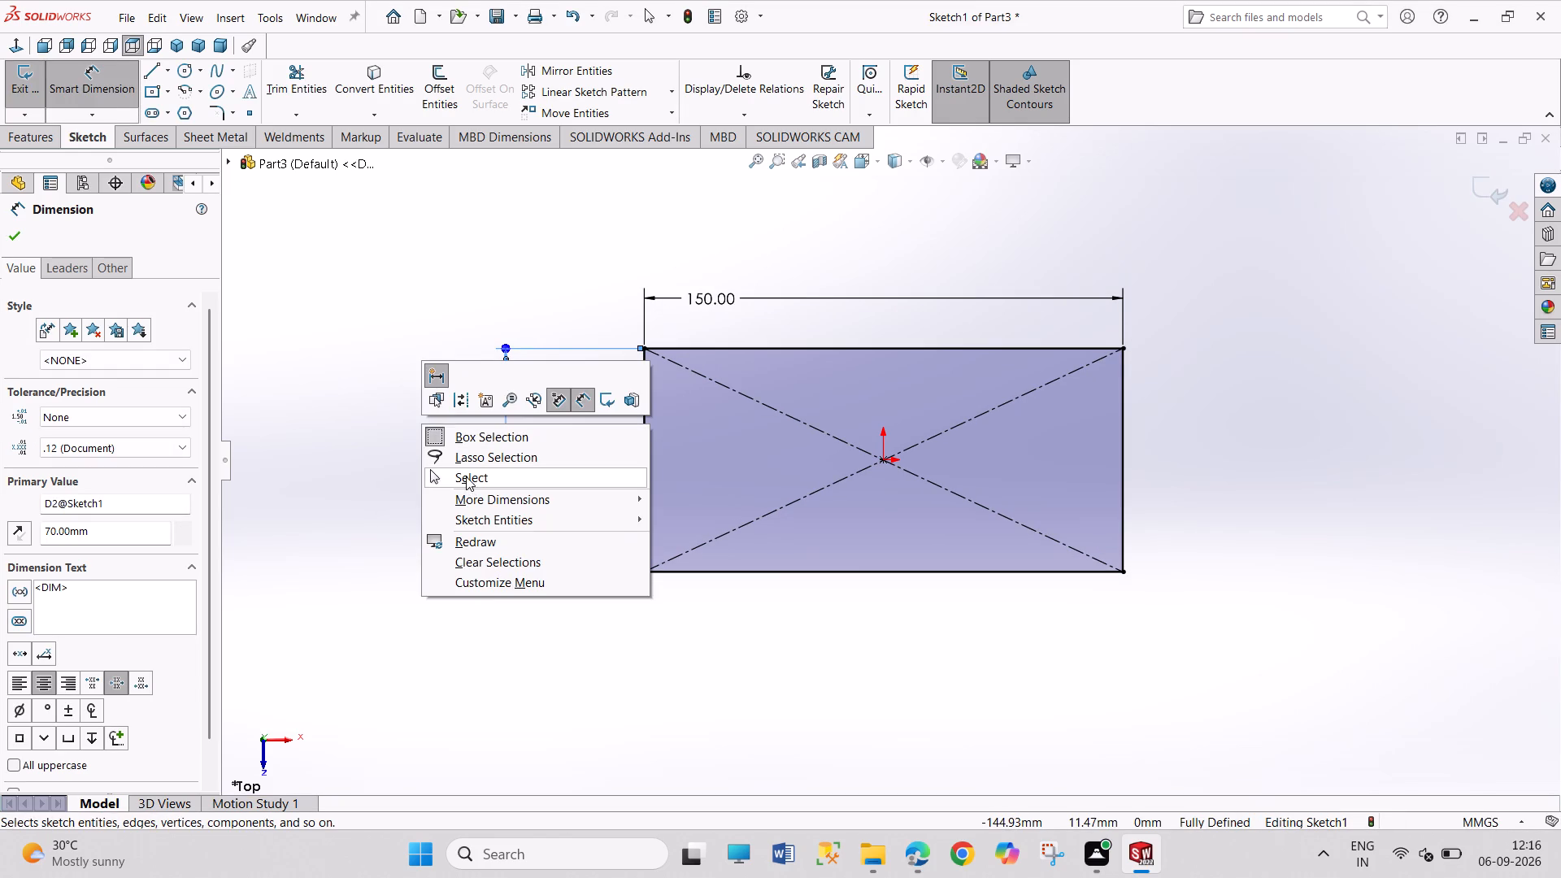
{"action": "left_click_drag", "start_coordinate": [467, 476], "coordinate": [472, 468]}
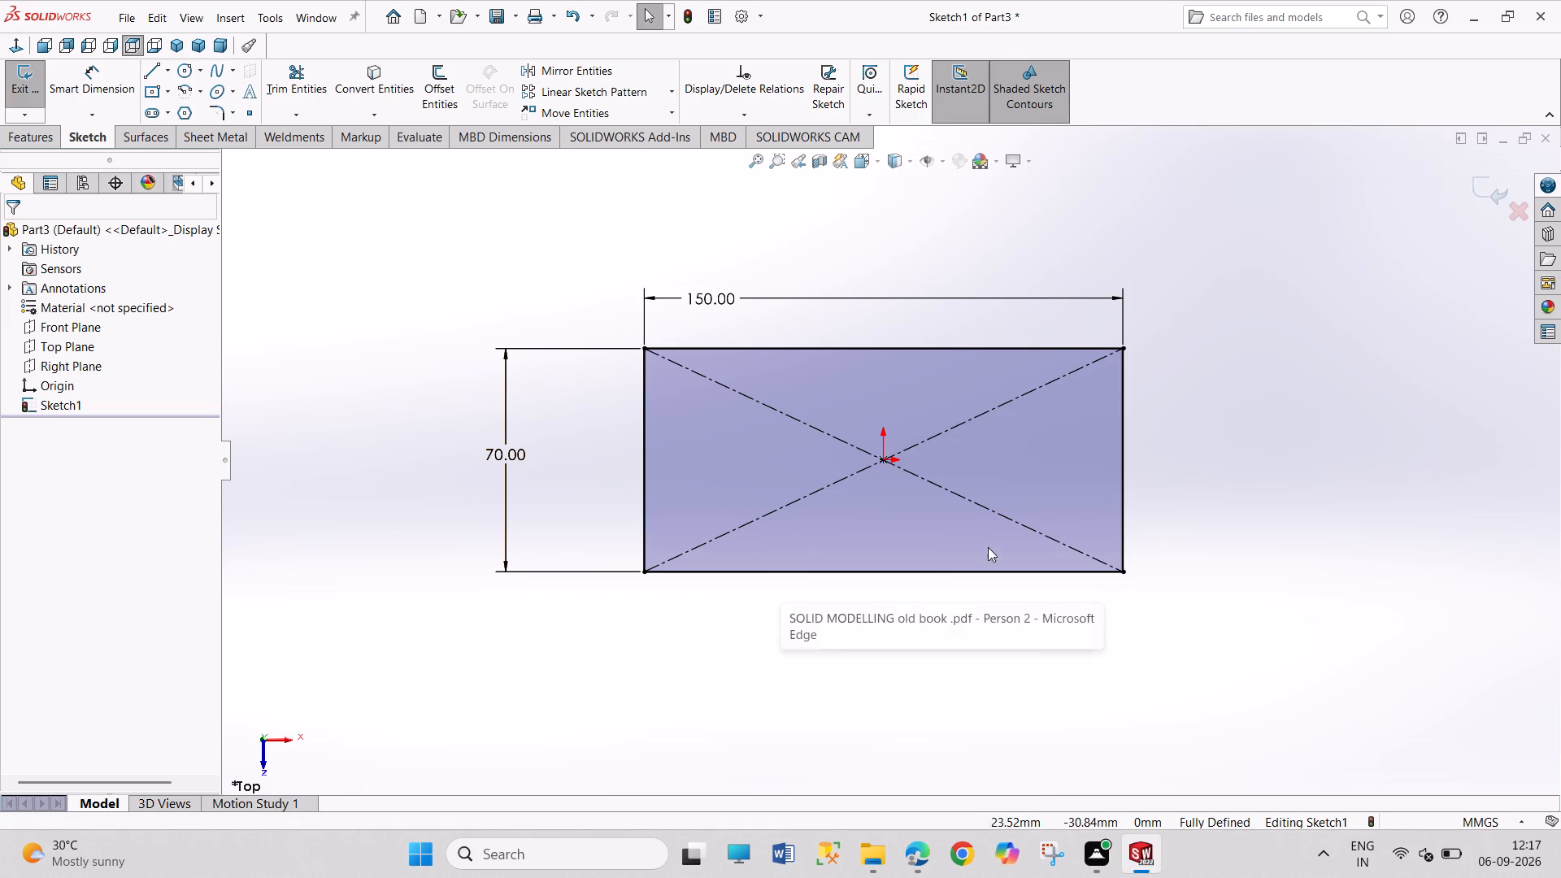
Exit the sketch and create a 0.25 mm thick base flange from the rectangle.
{"action": "left_click", "coordinate": [33, 85]}
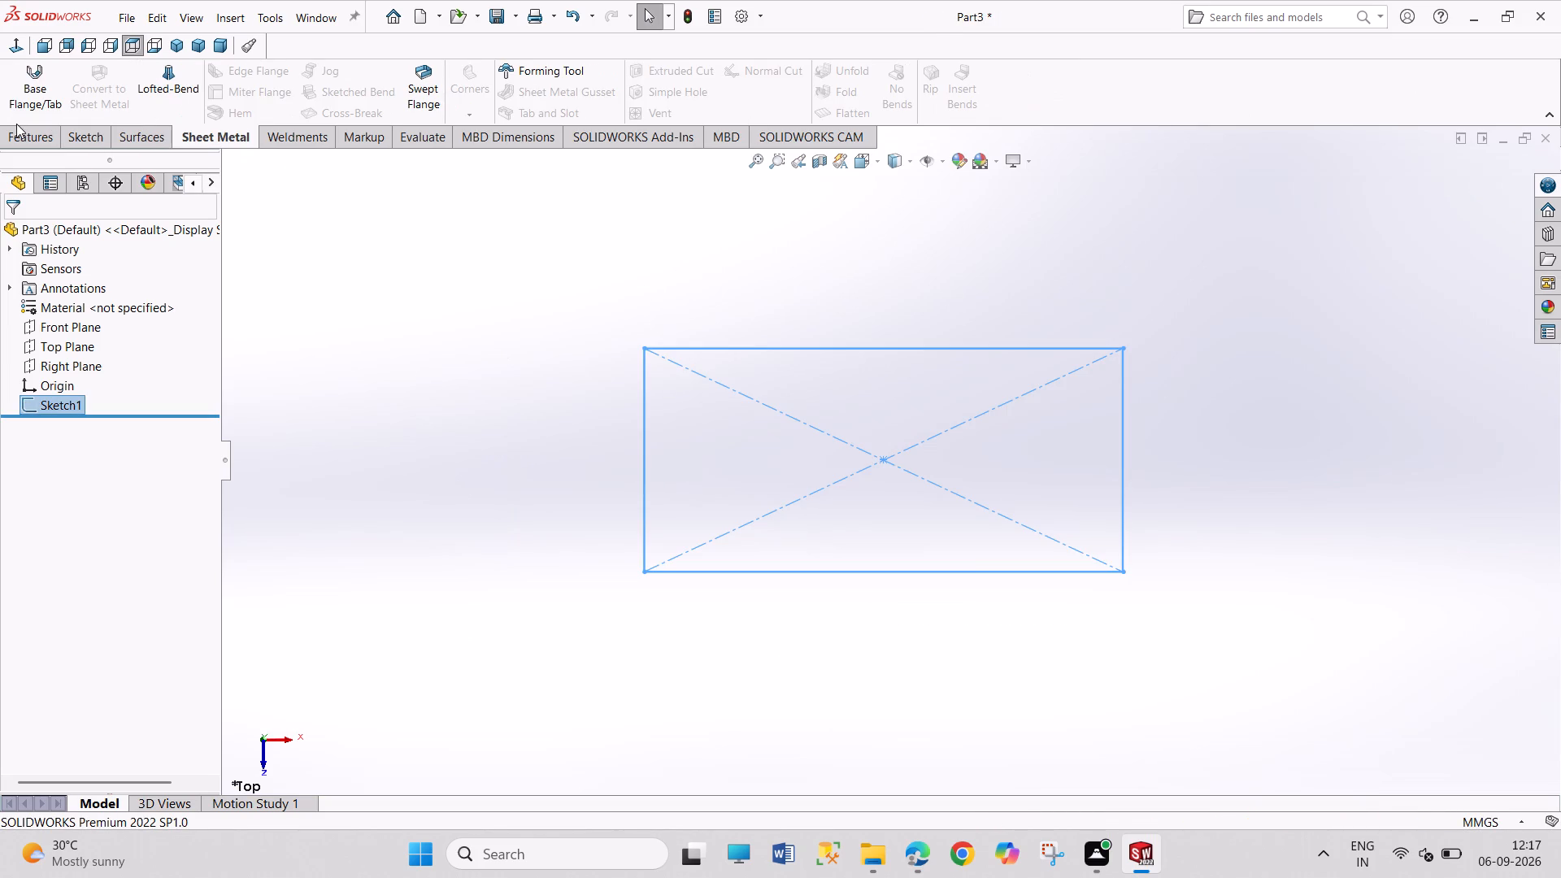
{"action": "left_click", "coordinate": [7, 102]}
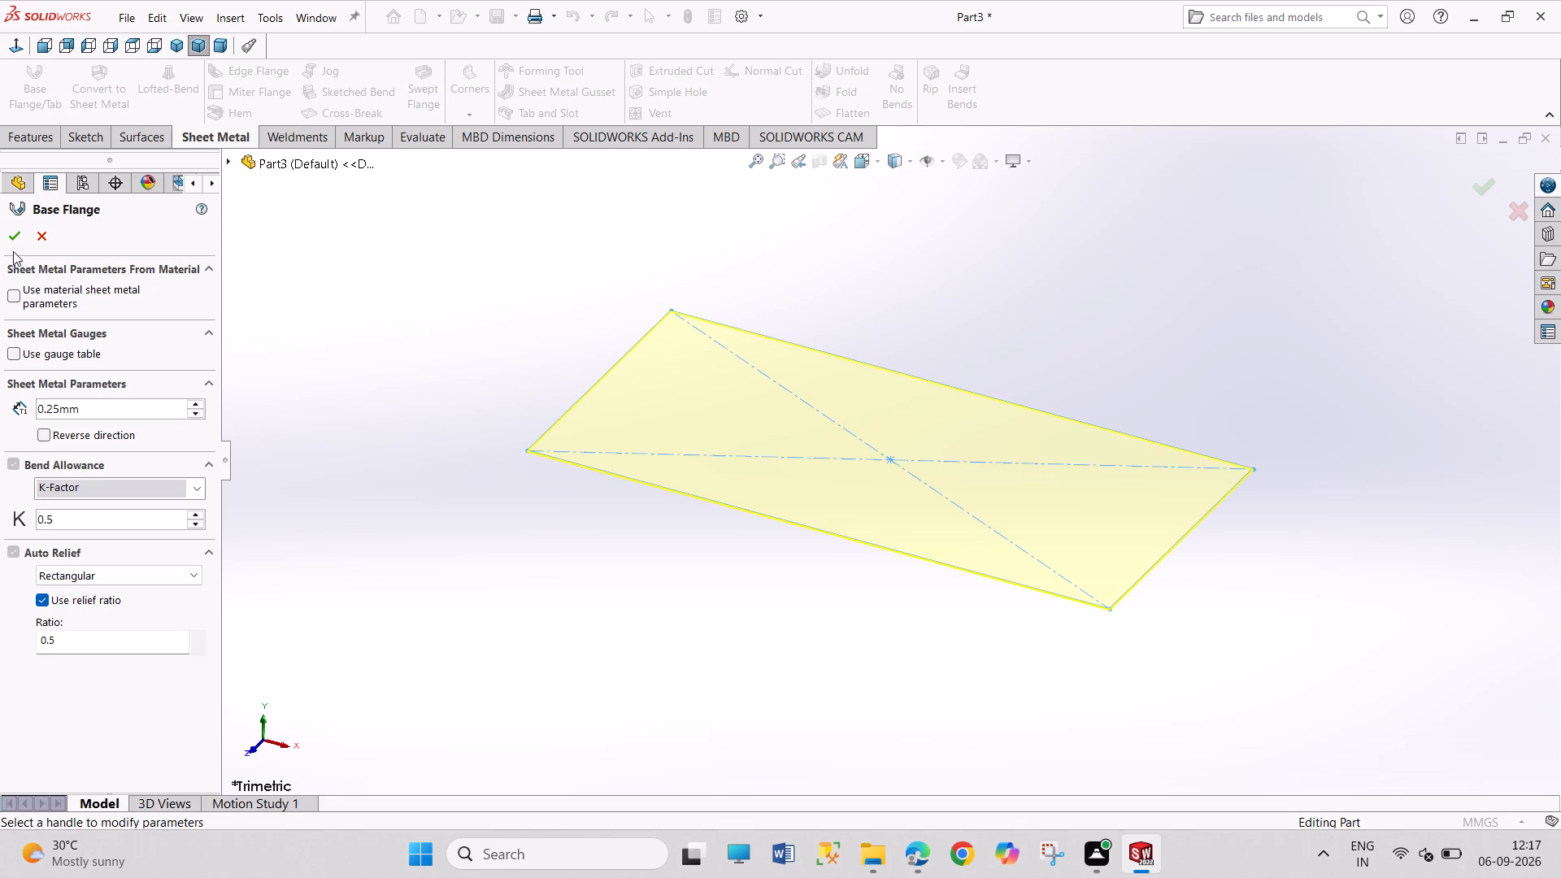
{"action": "left_click", "coordinate": [13, 246]}
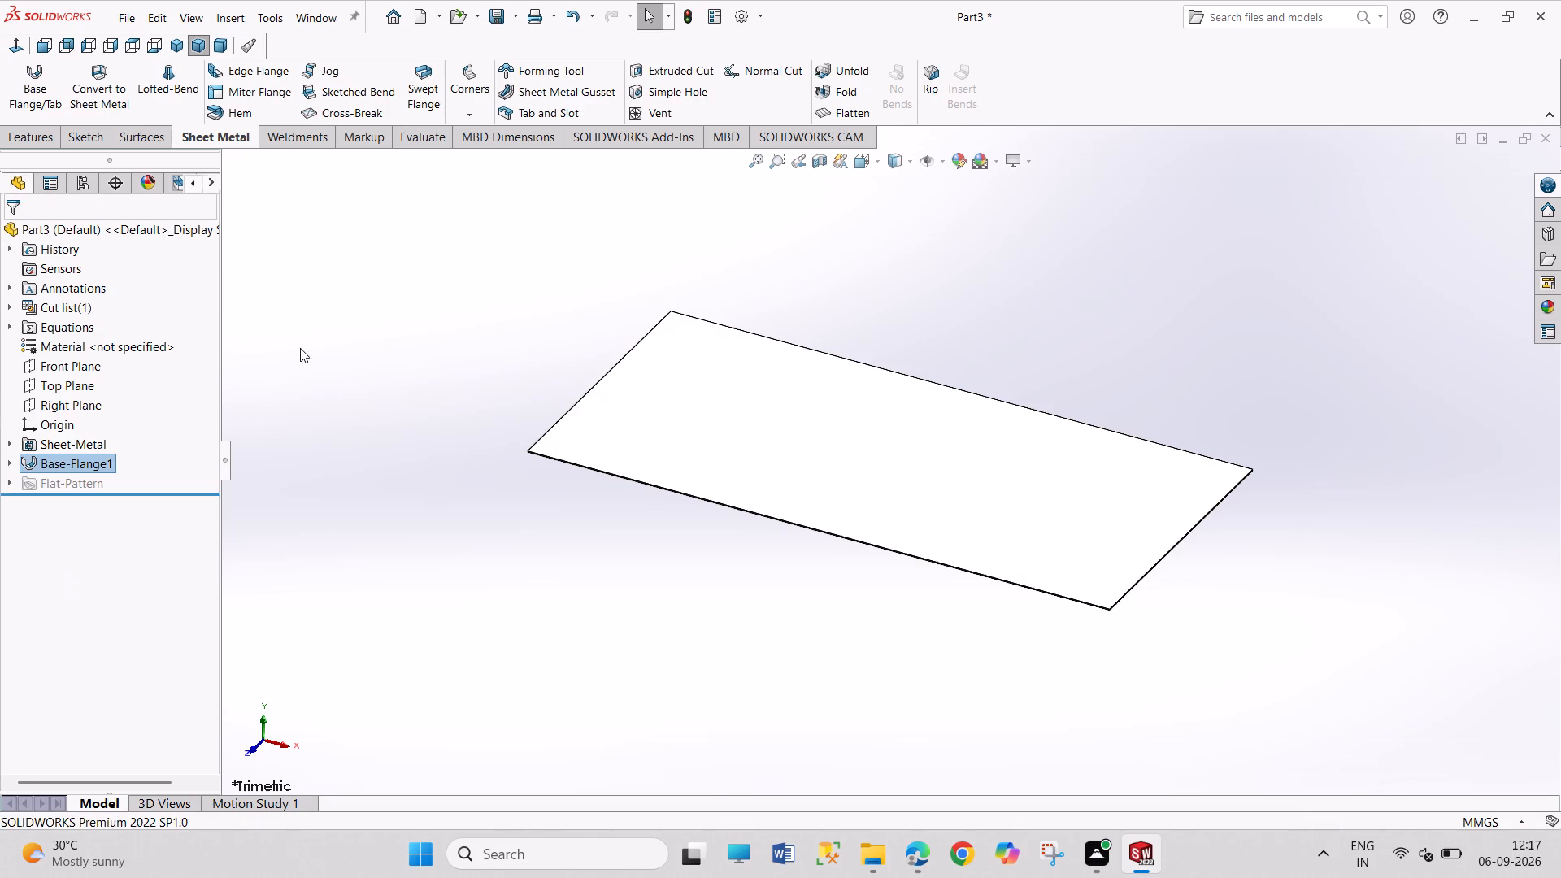
{"action": "left_click_drag", "start_coordinate": [298, 342], "coordinate": [376, 483]}
{"action": "left_click_drag", "start_coordinate": [331, 393], "coordinate": [1002, 783]}
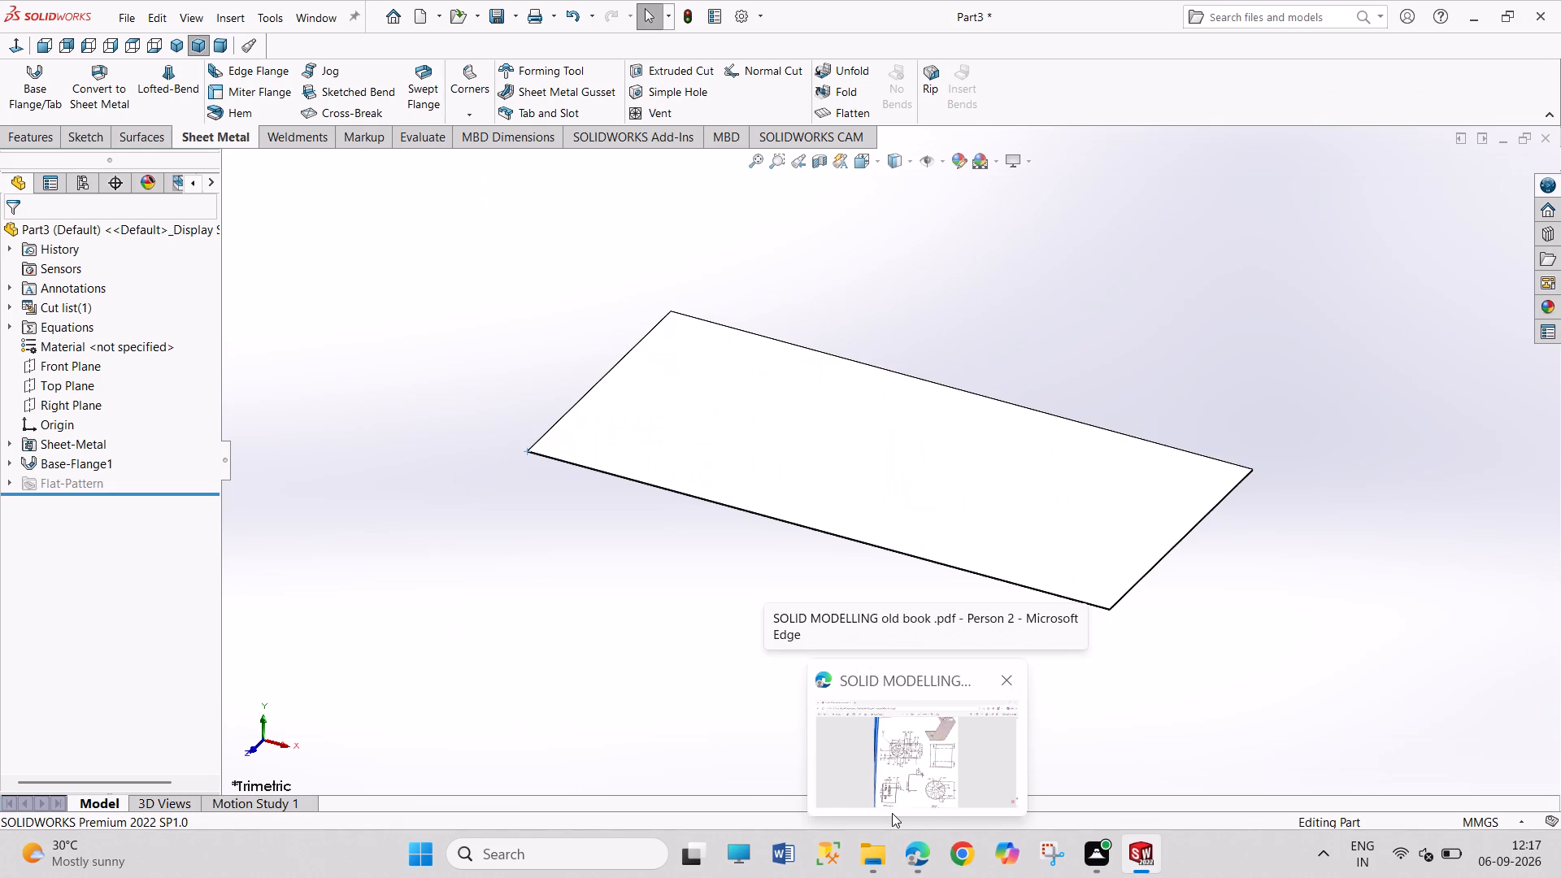
Add a 90° upward edge flange on the plate's right-hand (+X) short edge, with a custom 0.25 mm bend radius and 70 mm length.
{"action": "left_click", "coordinate": [246, 70]}
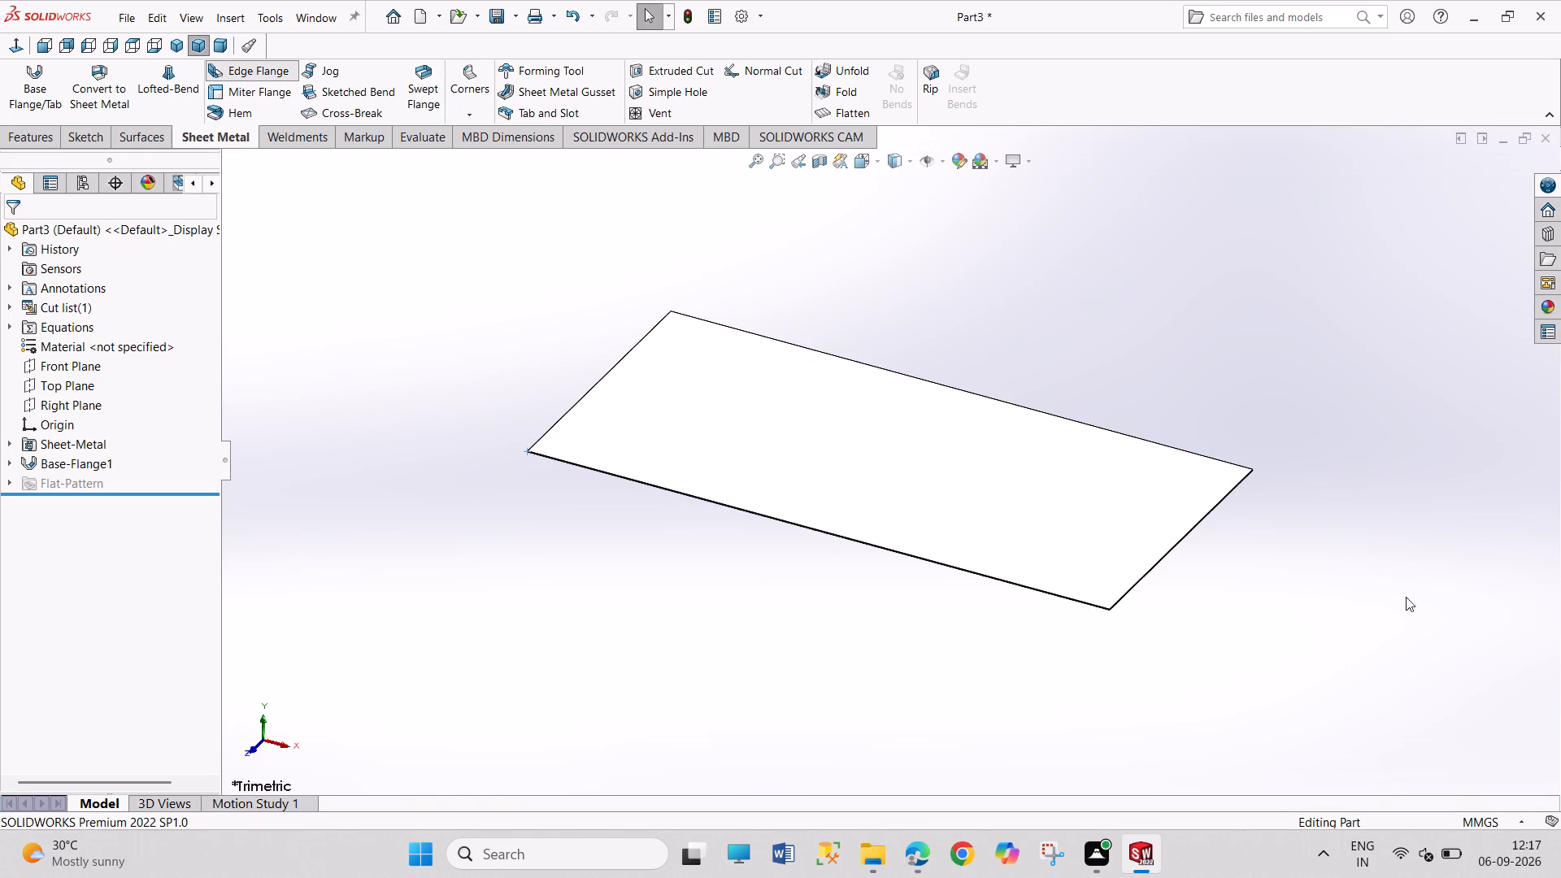
{"action": "scroll", "coordinate": [1199, 556], "scroll_direction": "up", "scroll_amount": 2}
{"action": "scroll", "coordinate": [1085, 517], "scroll_direction": "down", "scroll_amount": 2}
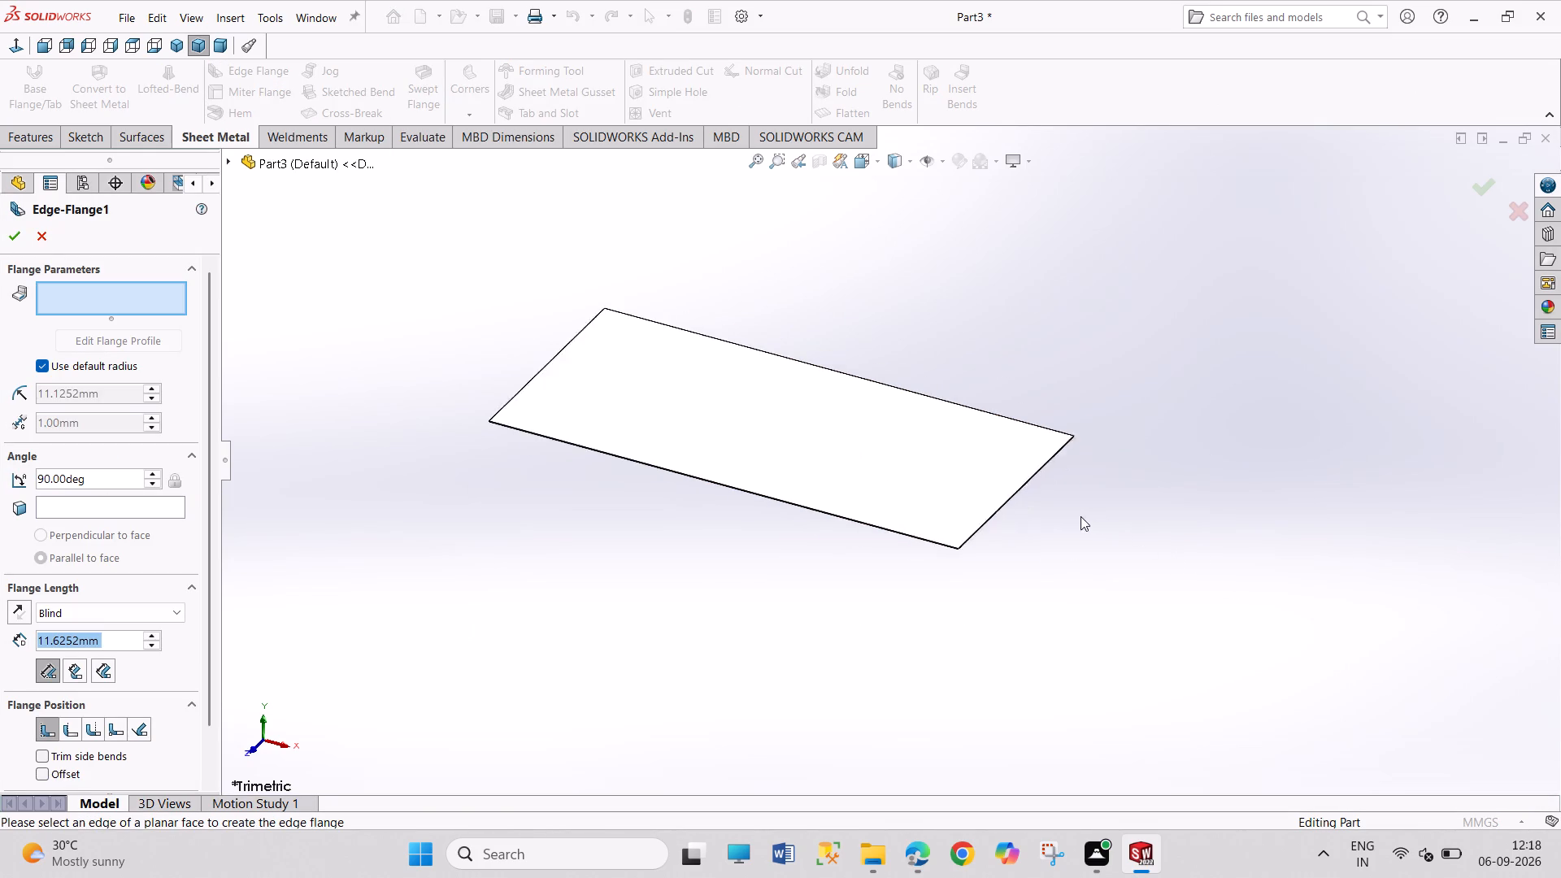
{"action": "scroll", "coordinate": [1081, 516], "scroll_direction": "down", "scroll_amount": 1}
{"action": "scroll", "coordinate": [970, 505], "scroll_direction": "down", "scroll_amount": 4}
{"action": "scroll", "coordinate": [909, 533], "scroll_direction": "down", "scroll_amount": 4}
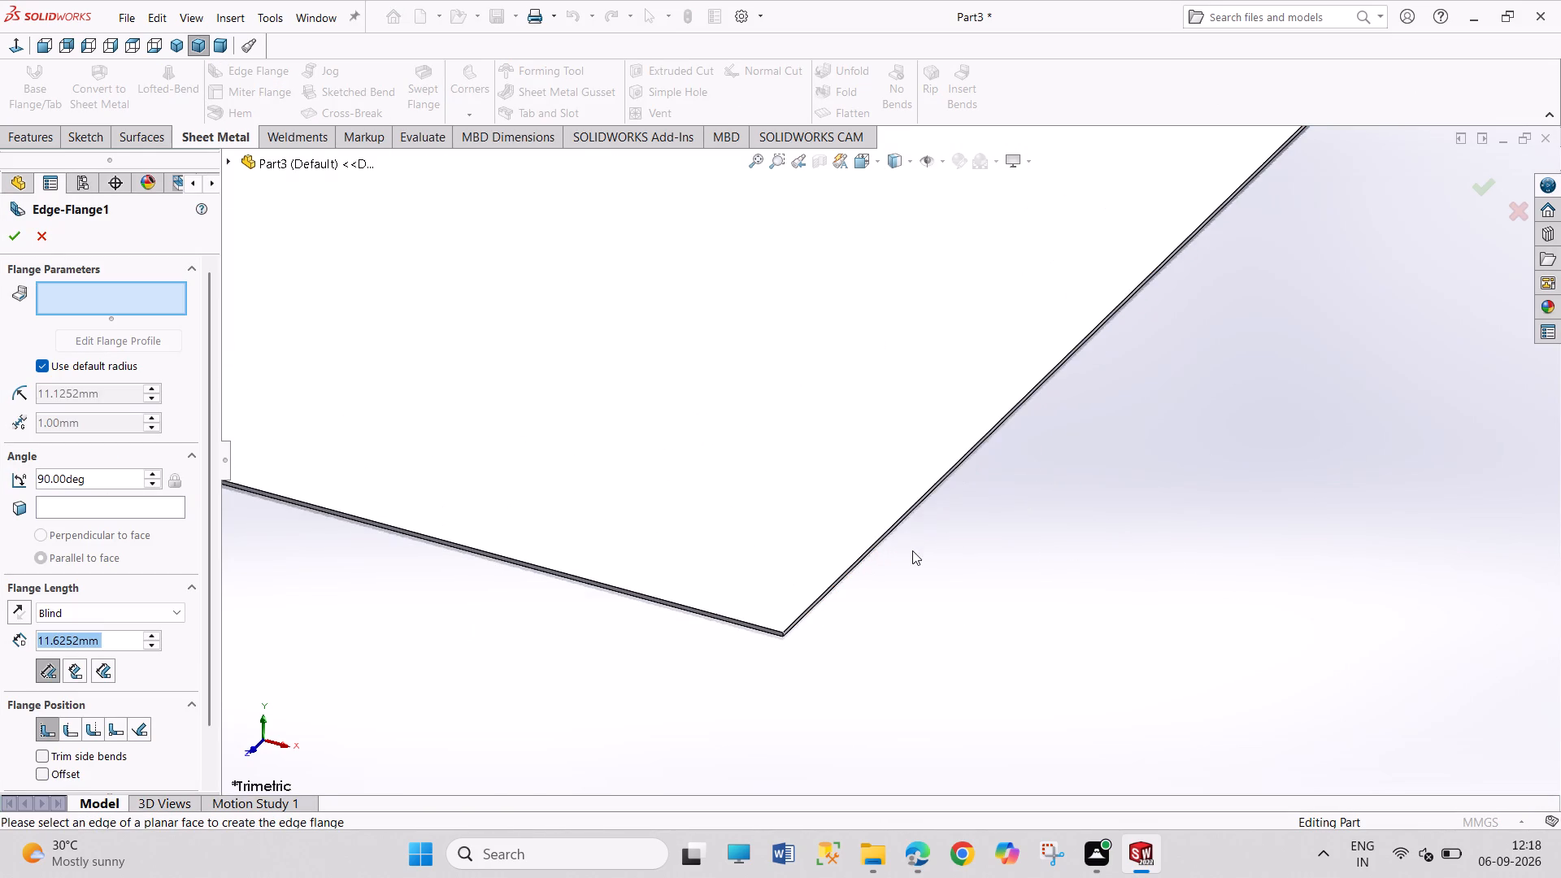
{"action": "left_click", "coordinate": [892, 531]}
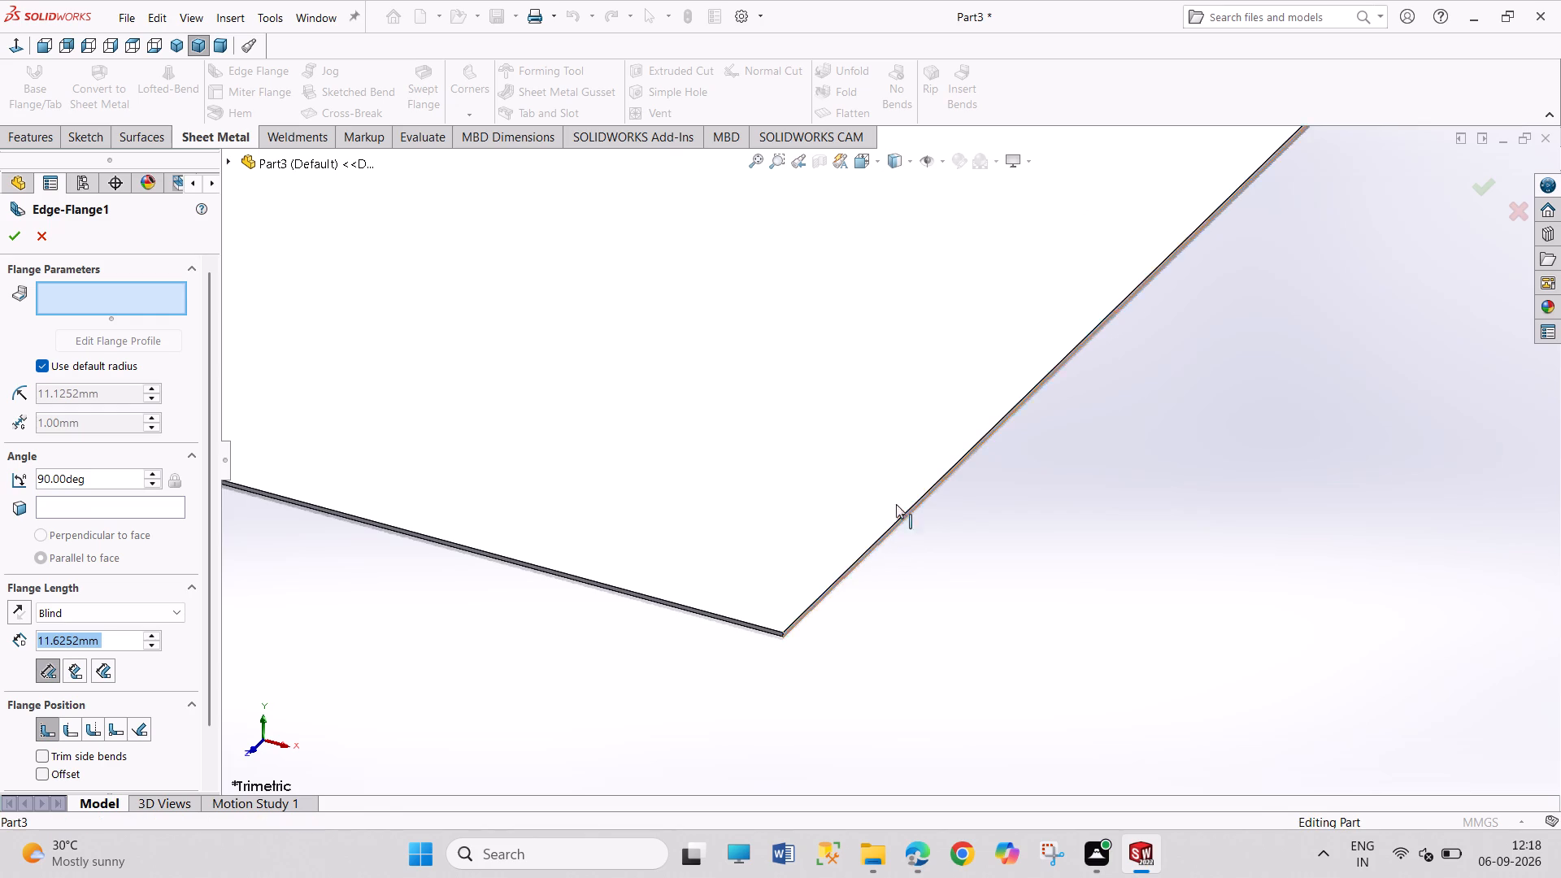
{"action": "left_click", "coordinate": [69, 369]}
{"action": "double_click", "coordinate": [116, 396]}
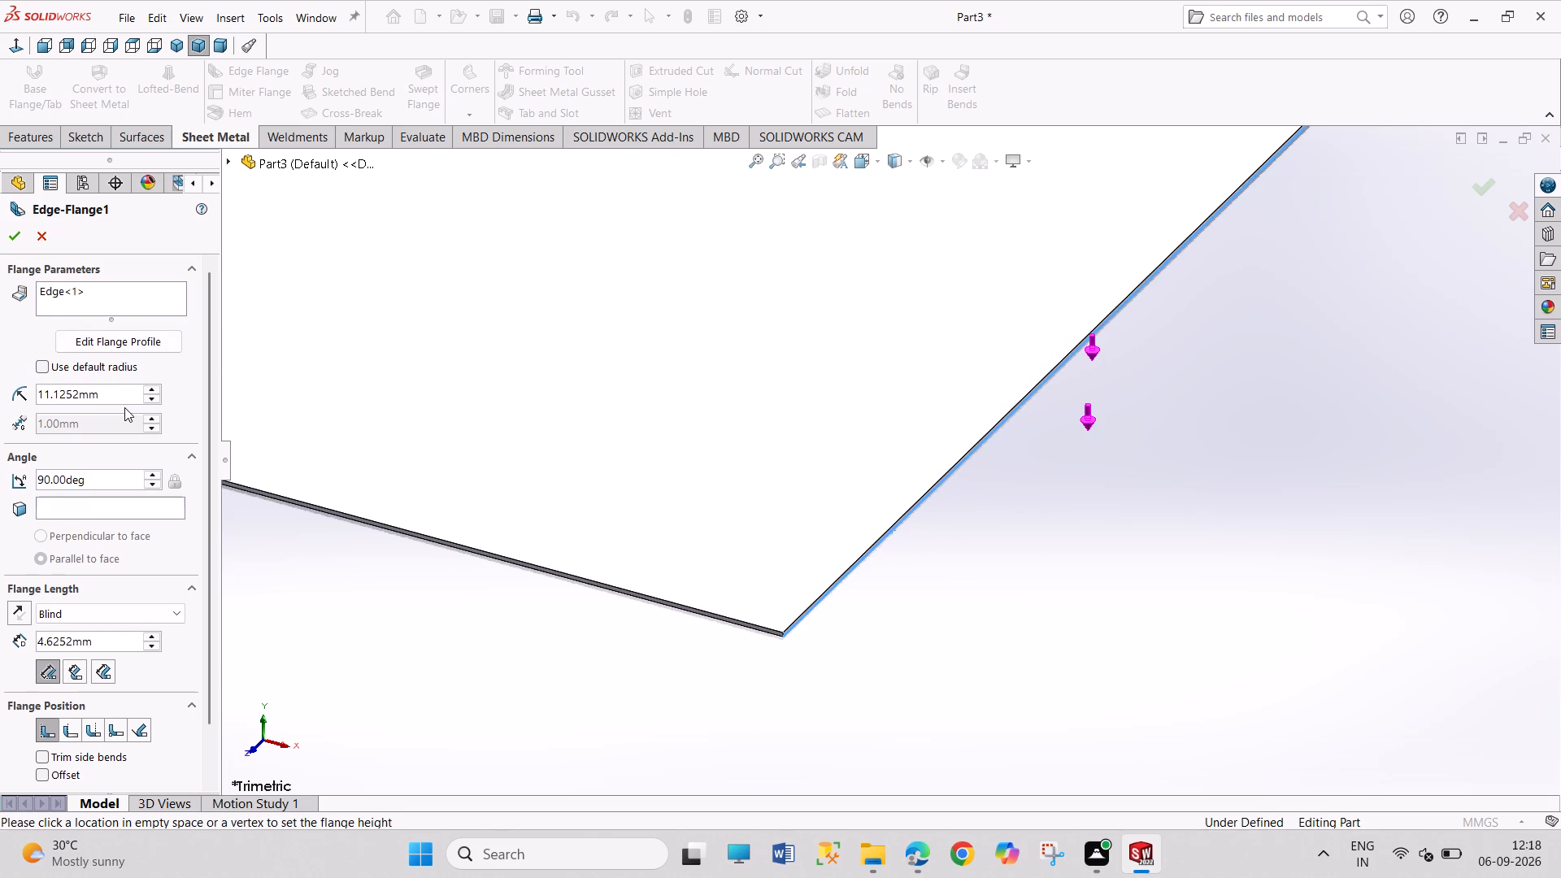
{"action": "double_click", "coordinate": [126, 396]}
{"action": "type", "text": "0.25"}
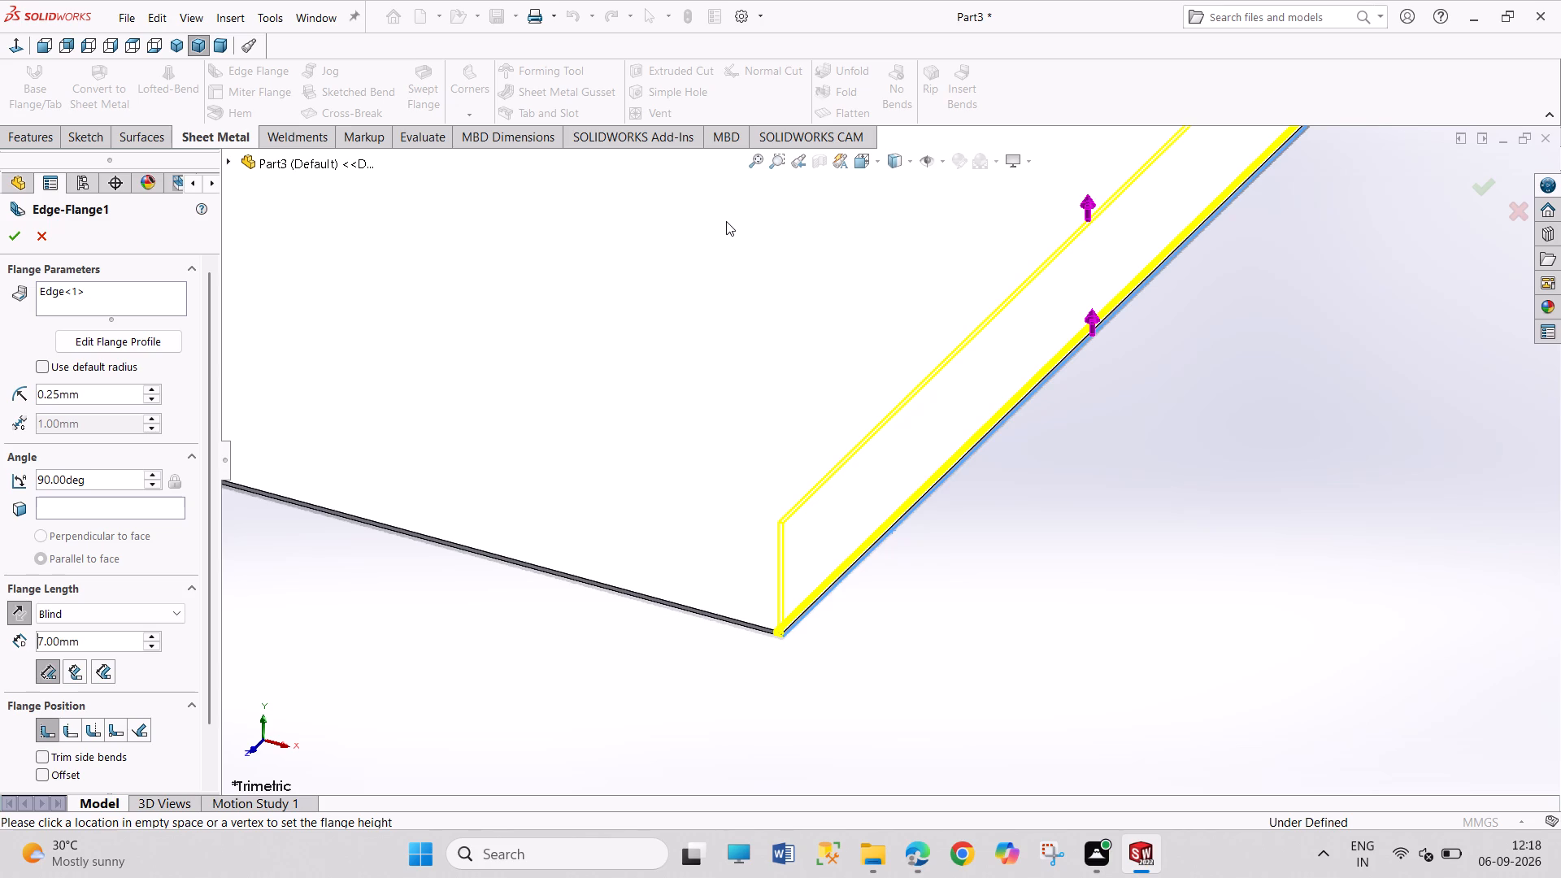
{"action": "key", "text": "7"}
{"action": "key", "text": "0"}
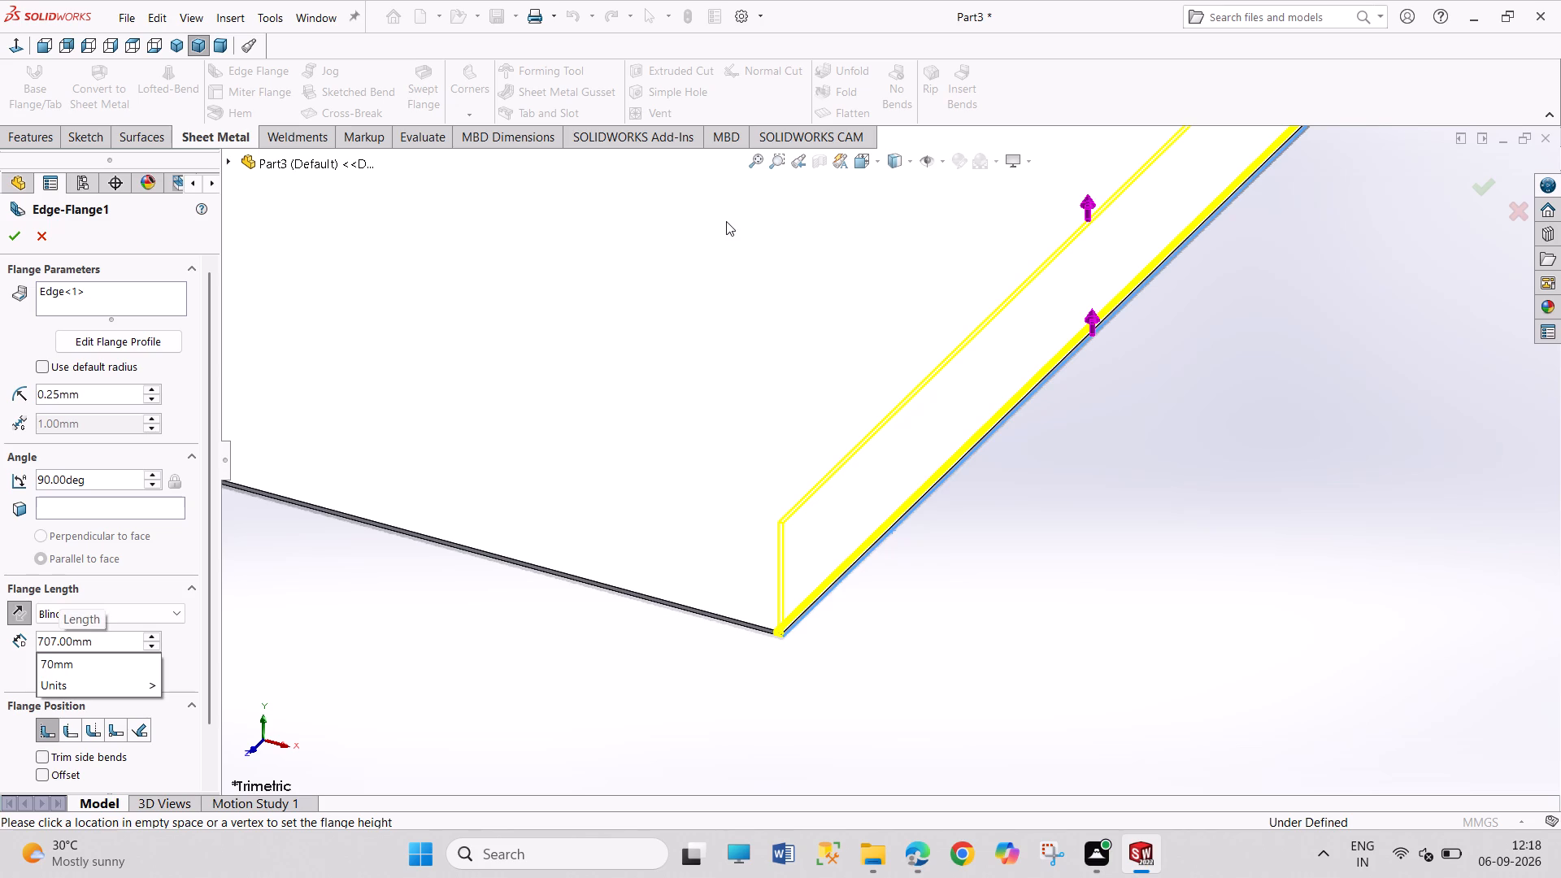
{"action": "key", "text": "Right"}
{"action": "key", "text": "Right"}
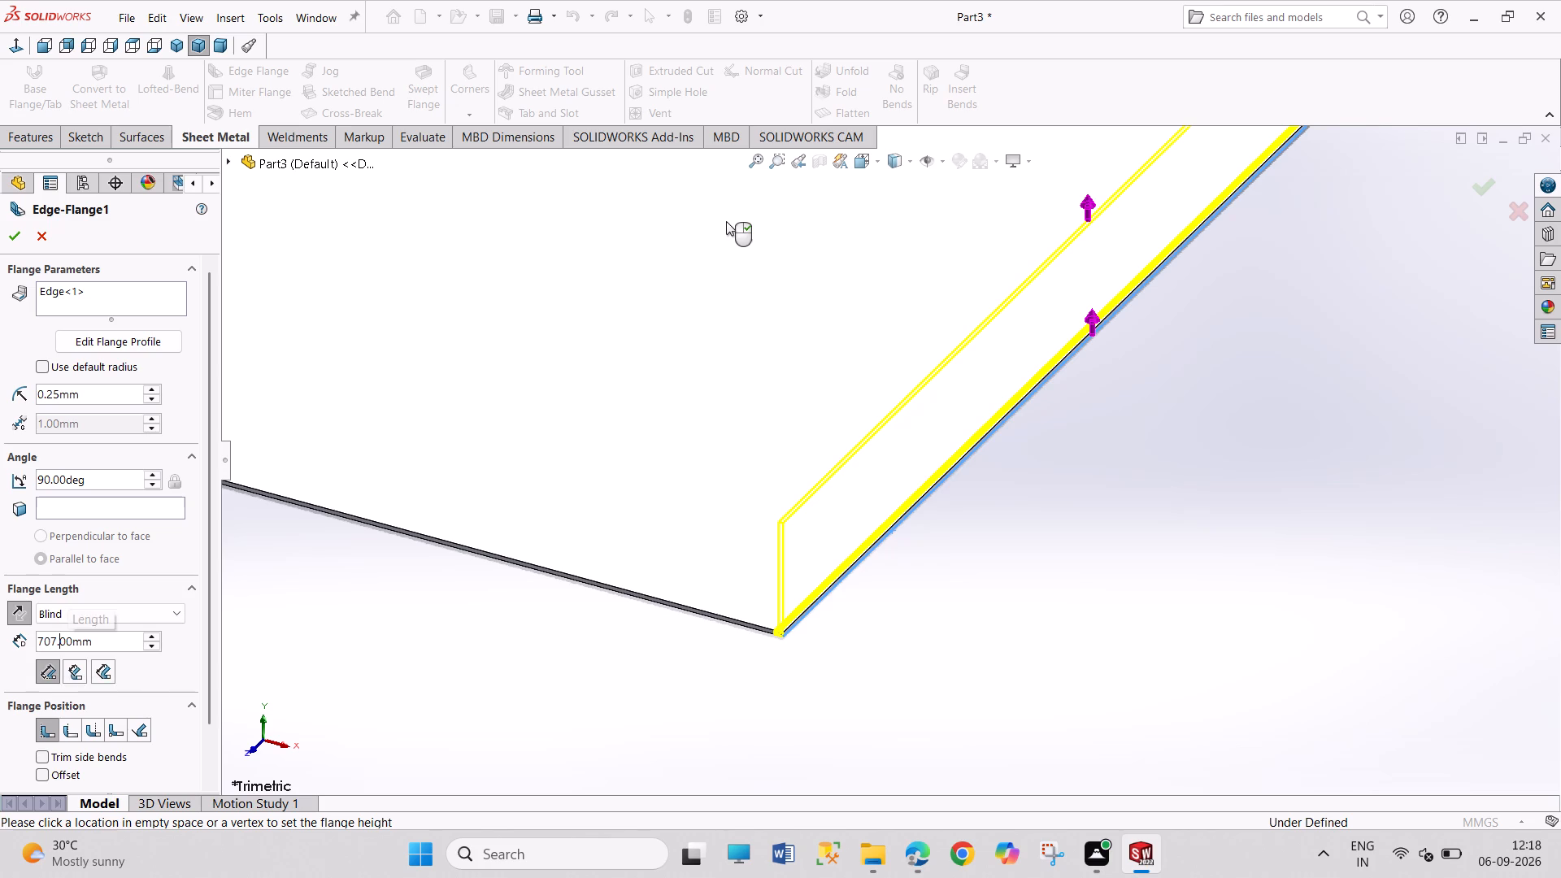
{"action": "key", "text": "Right"}
{"action": "key", "text": "Right"}
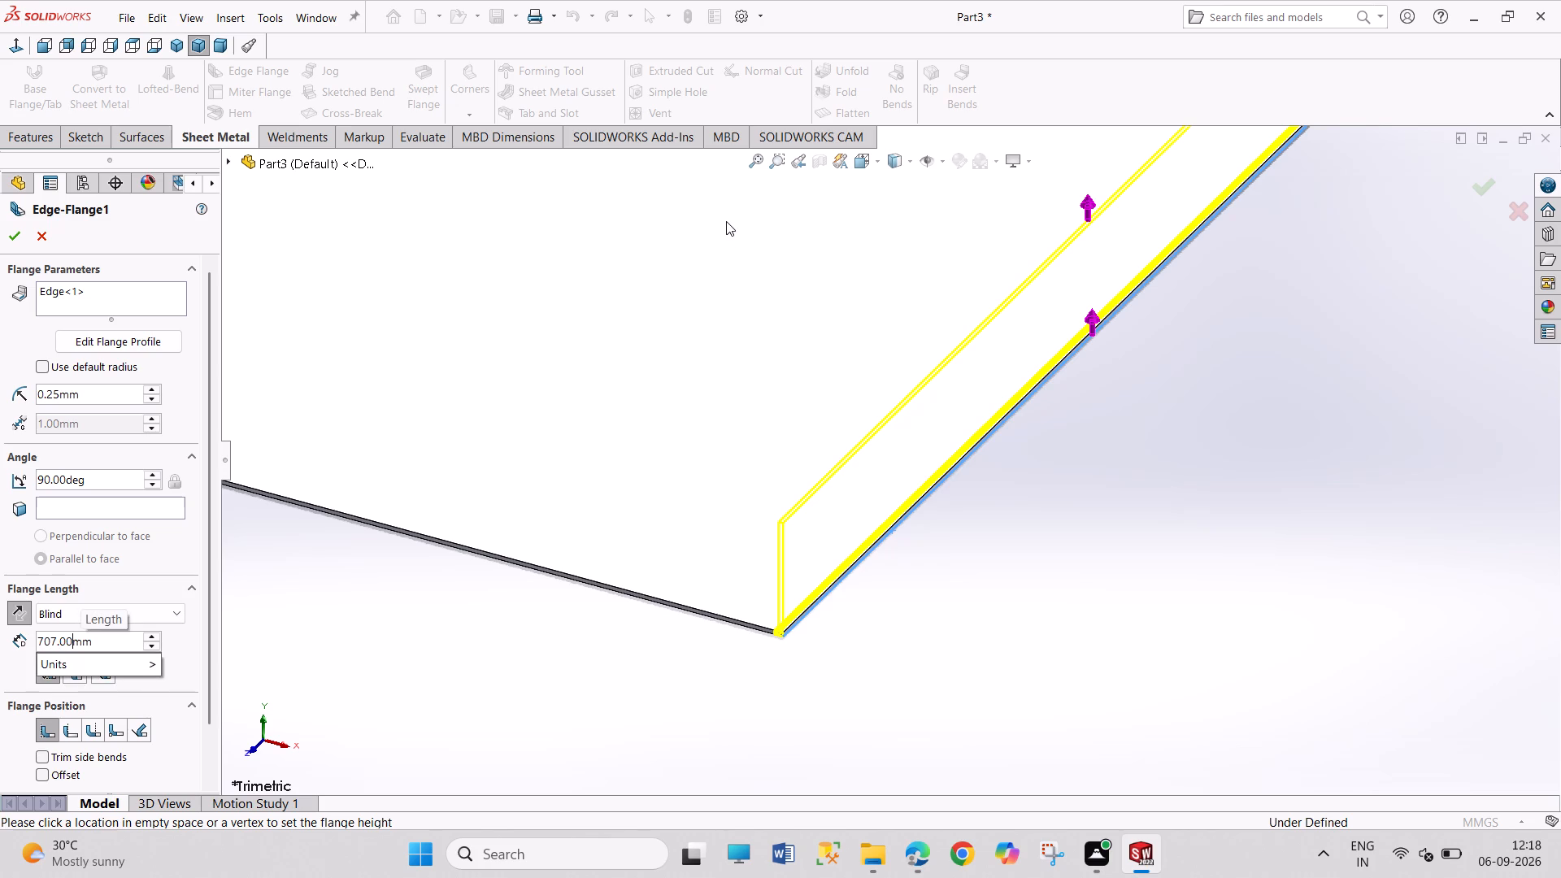
{"action": "key", "text": "BackSpace"}
{"action": "key", "text": "BackSpace"}
{"action": "key", "text": "BackSpace"}
{"action": "key", "text": "BackSpace"}
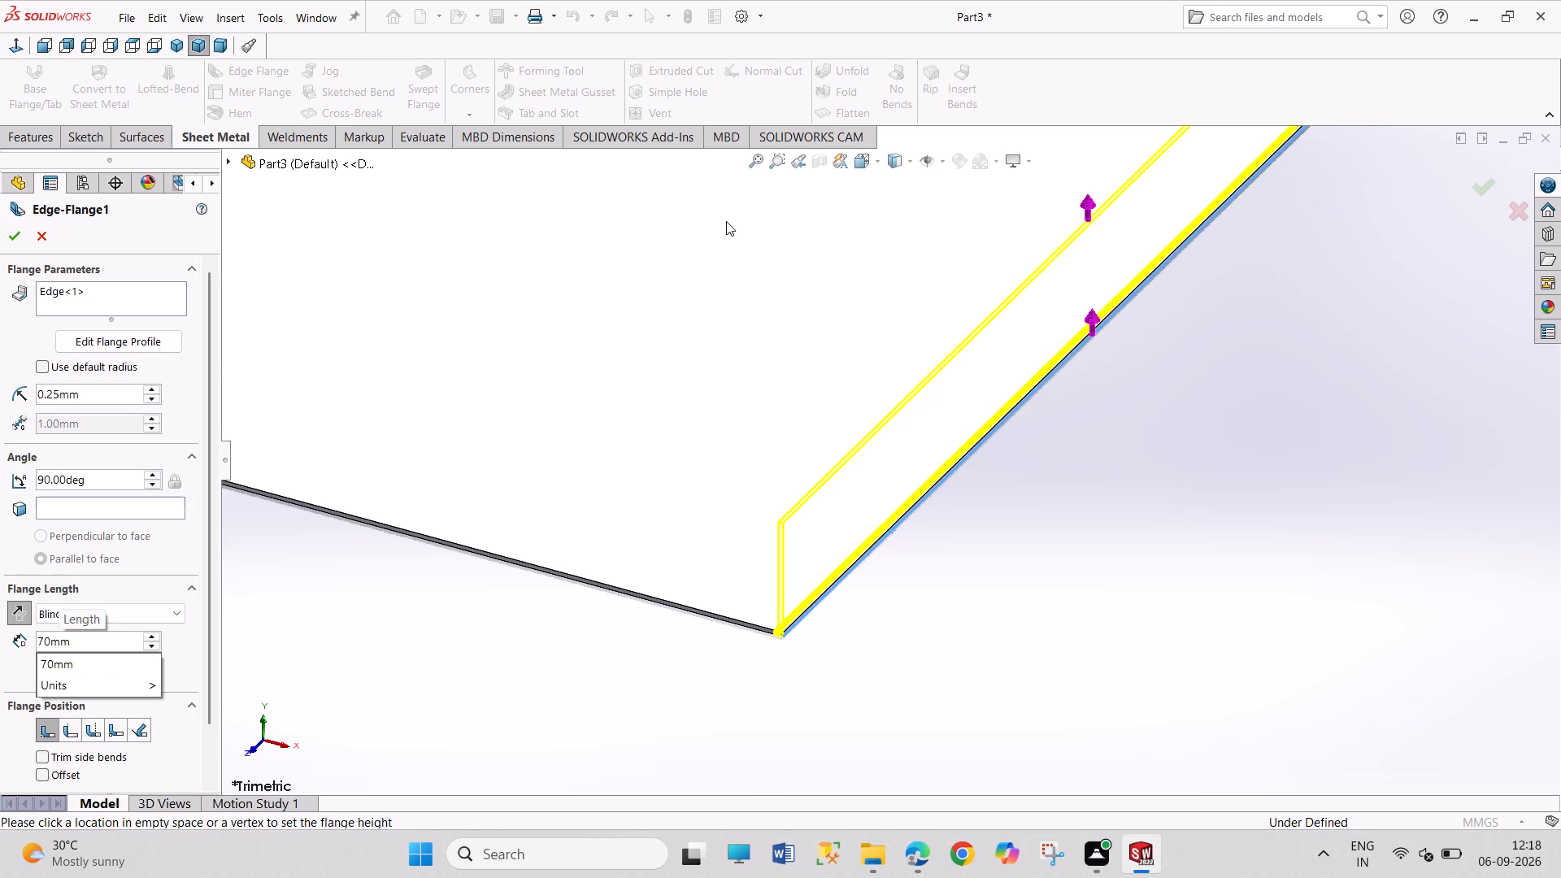
{"action": "key", "text": "Return"}
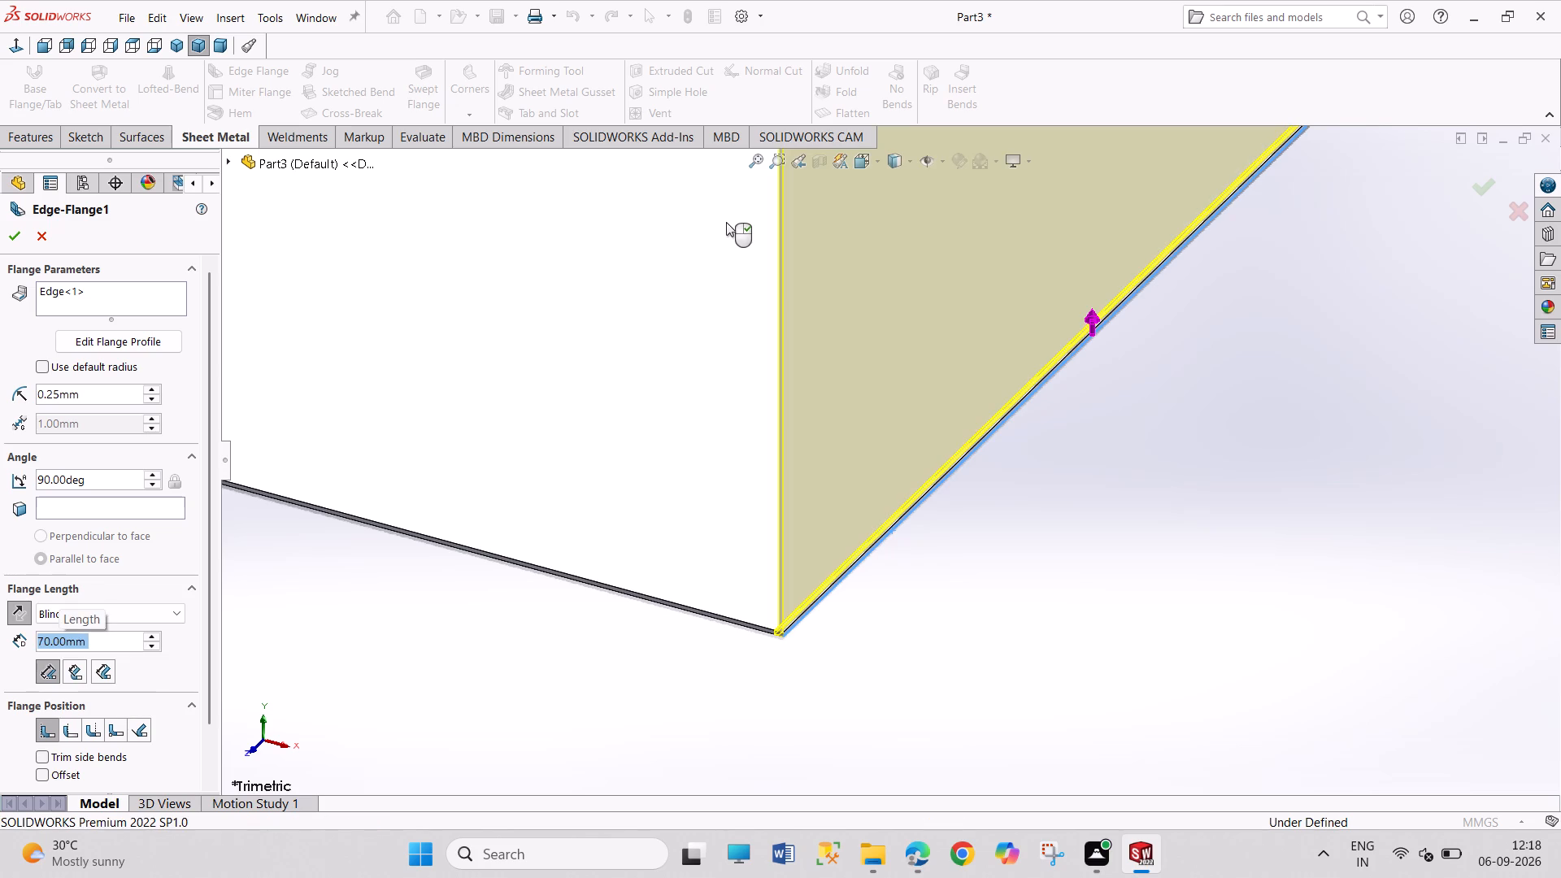
{"action": "left_click", "coordinate": [11, 236]}
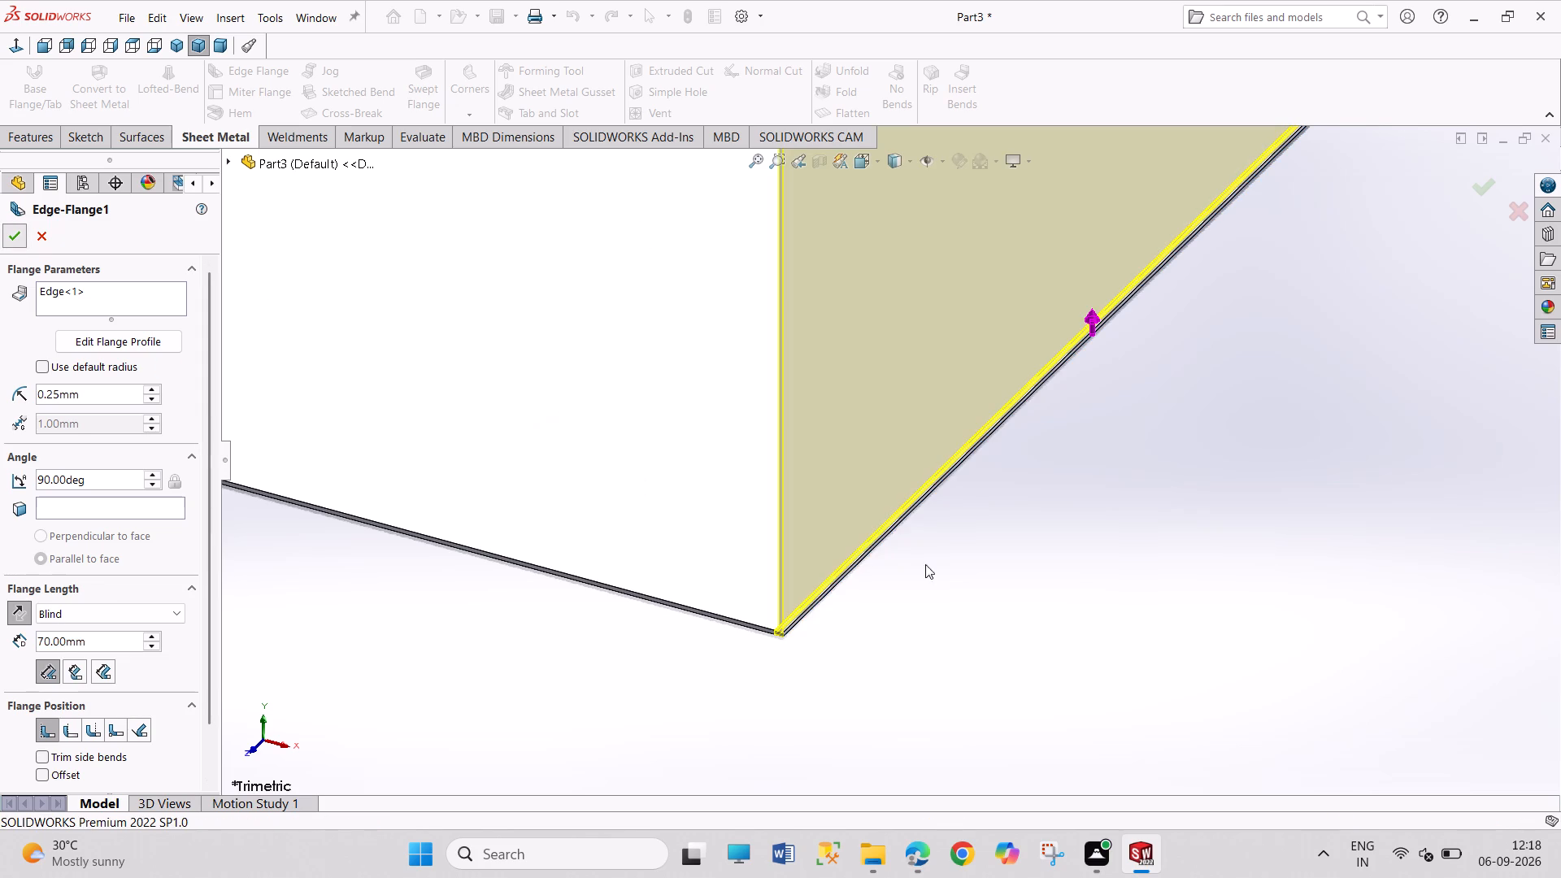
{"action": "left_click_drag", "start_coordinate": [1040, 570], "coordinate": [1089, 677]}
Add a 90° upward edge flange on the plate's opposite short edge, with a custom 0.25 mm bend radius and 7012 mm length.
{"action": "scroll", "coordinate": [1089, 563], "scroll_direction": "up", "scroll_amount": 5}
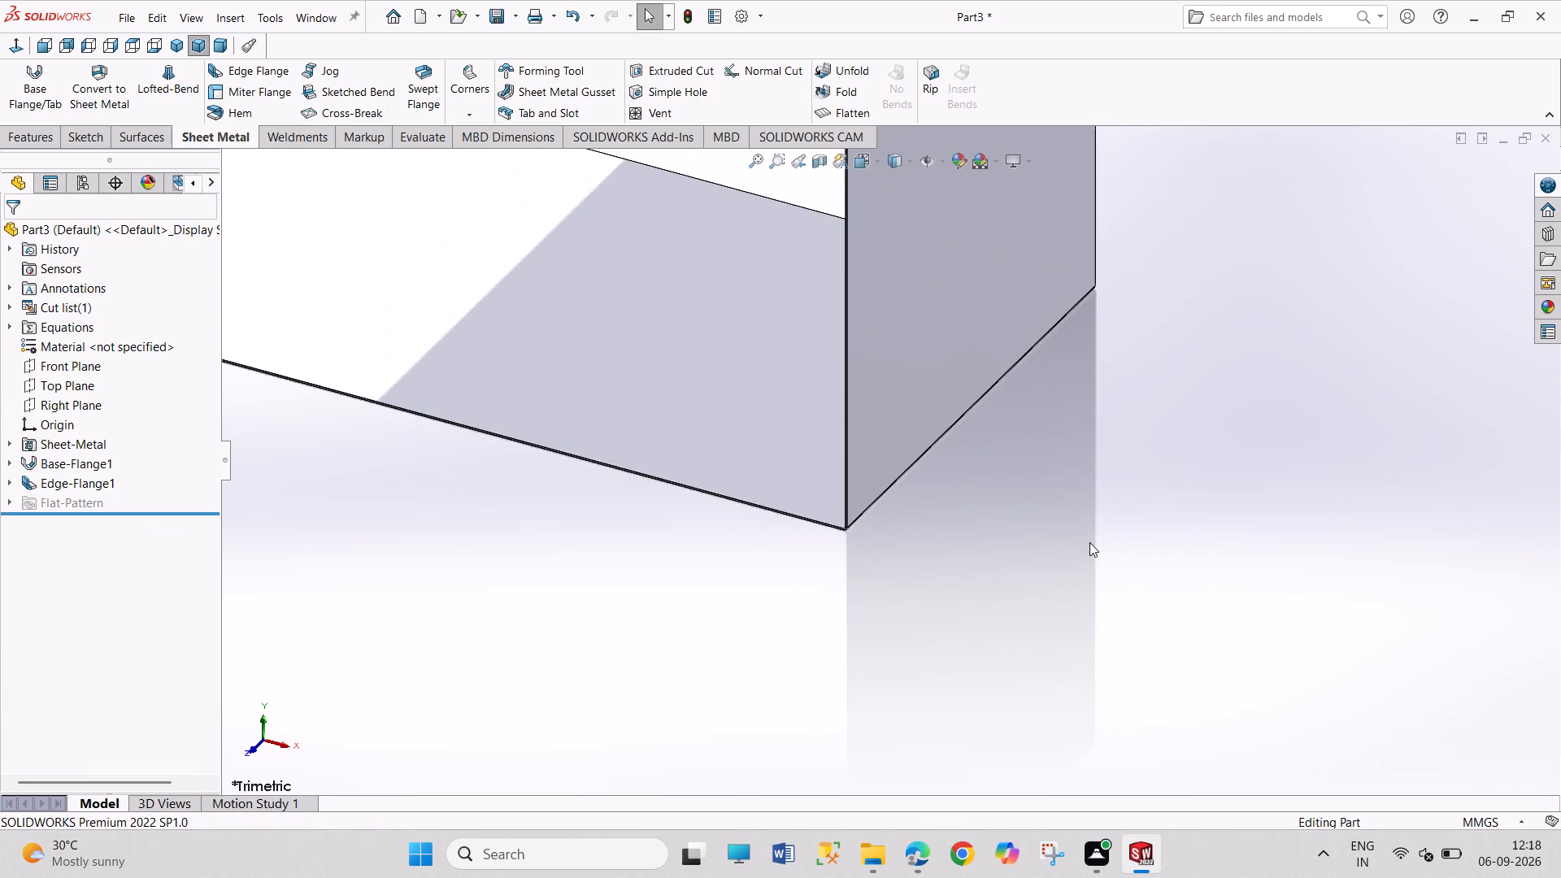
{"action": "scroll", "coordinate": [1089, 542], "scroll_direction": "up", "scroll_amount": 6}
{"action": "middle_click_drag", "start_coordinate": [883, 600], "coordinate": [1125, 547]}
{"action": "scroll", "coordinate": [769, 384], "scroll_direction": "down", "scroll_amount": 5}
{"action": "middle_click_drag", "start_coordinate": [917, 465], "coordinate": [928, 481]}
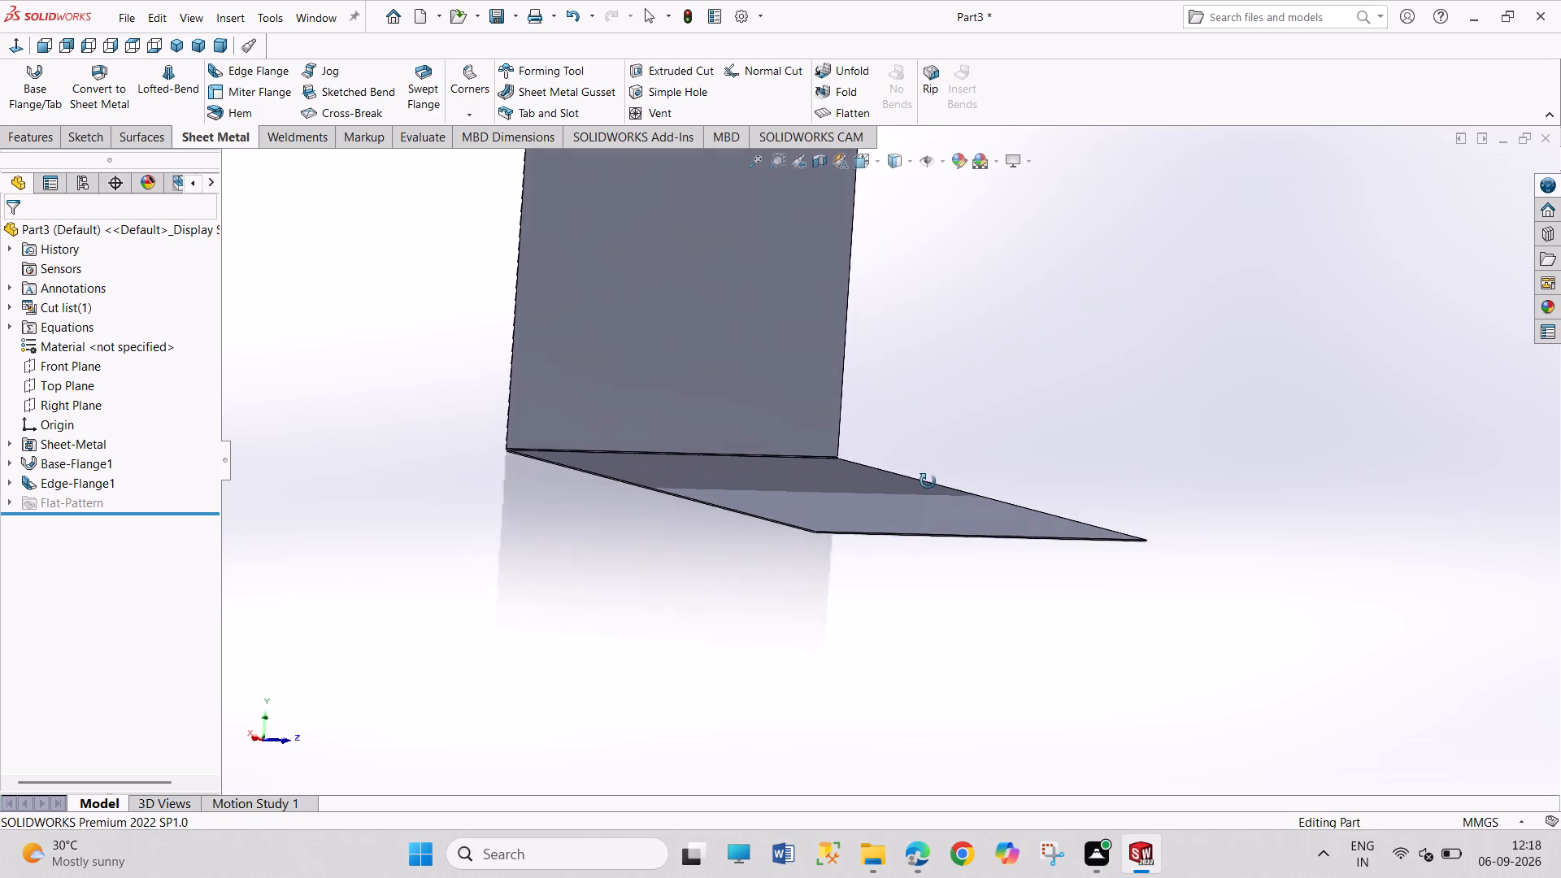
{"action": "middle_click_drag", "start_coordinate": [928, 481], "coordinate": [928, 498]}
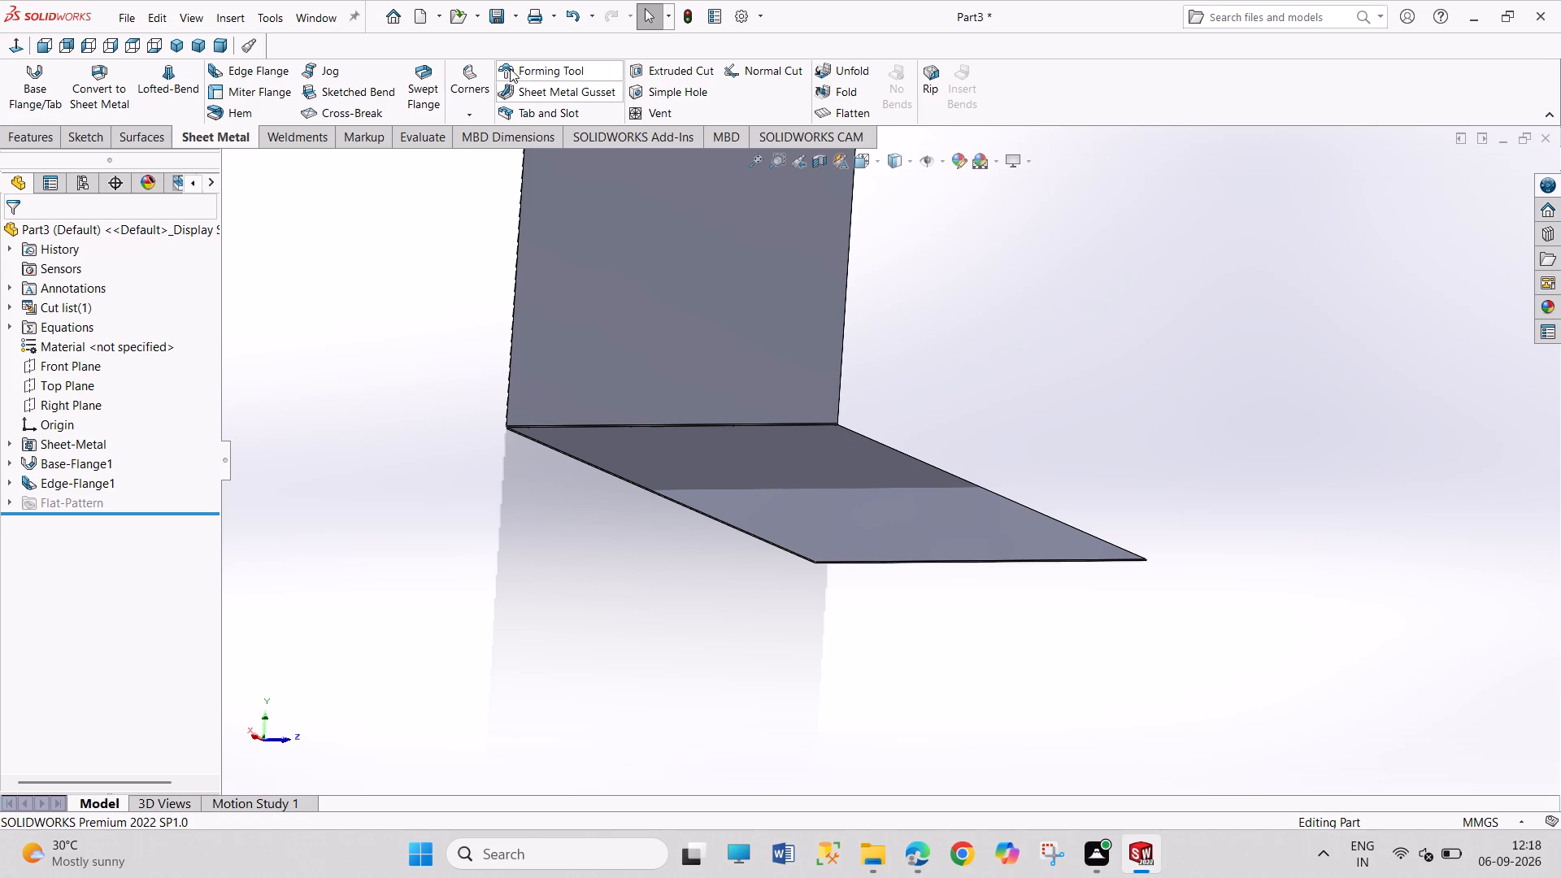
{"action": "left_click", "coordinate": [248, 76]}
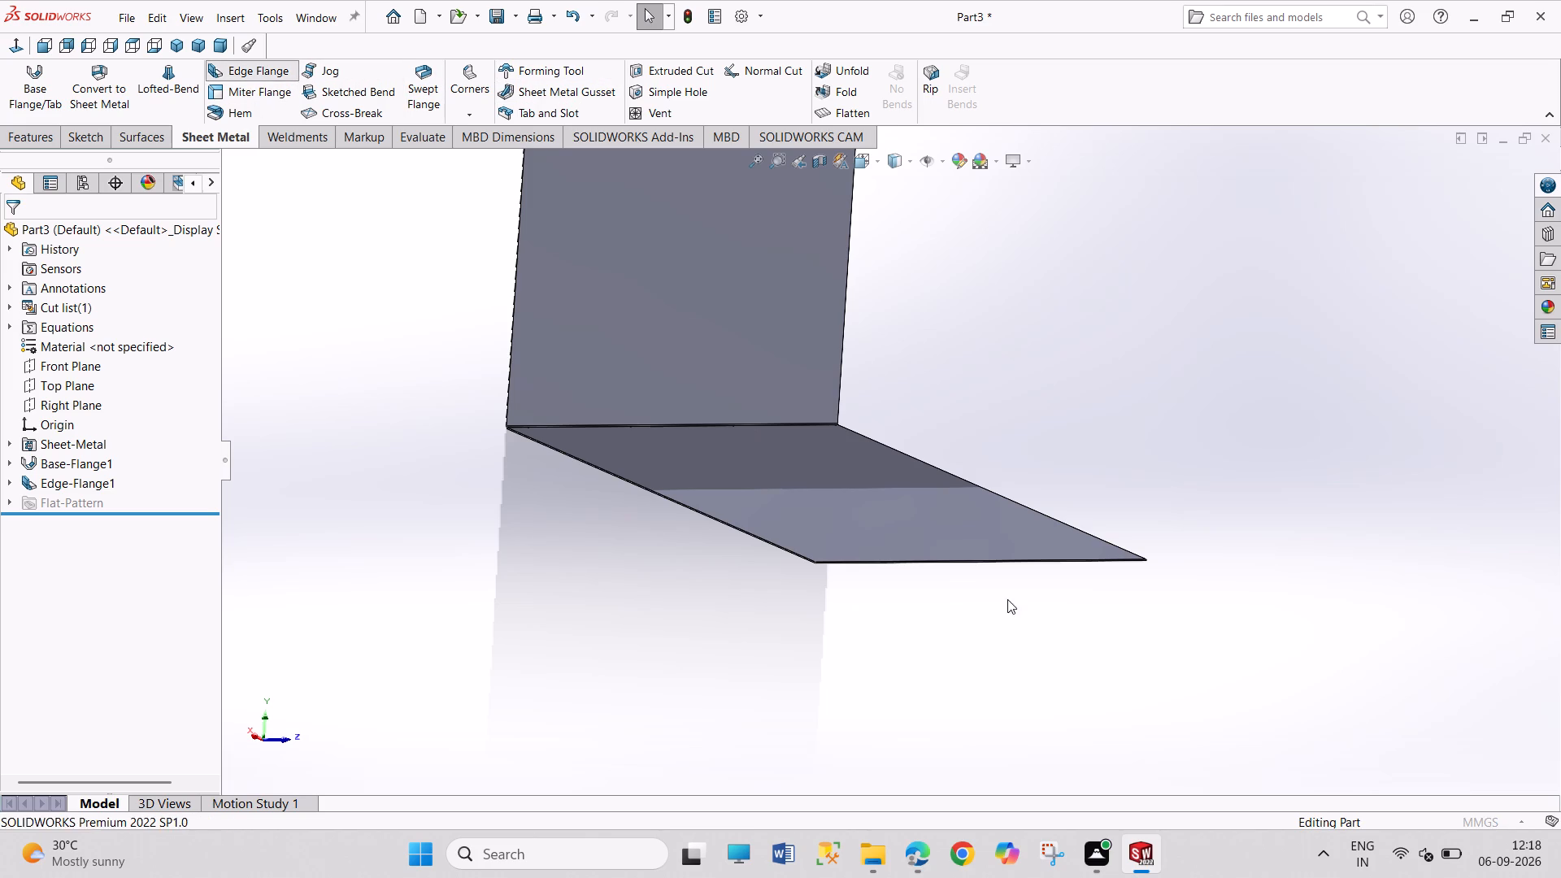
{"action": "scroll", "coordinate": [979, 566], "scroll_direction": "down", "scroll_amount": 4}
{"action": "scroll", "coordinate": [917, 508], "scroll_direction": "down", "scroll_amount": 3}
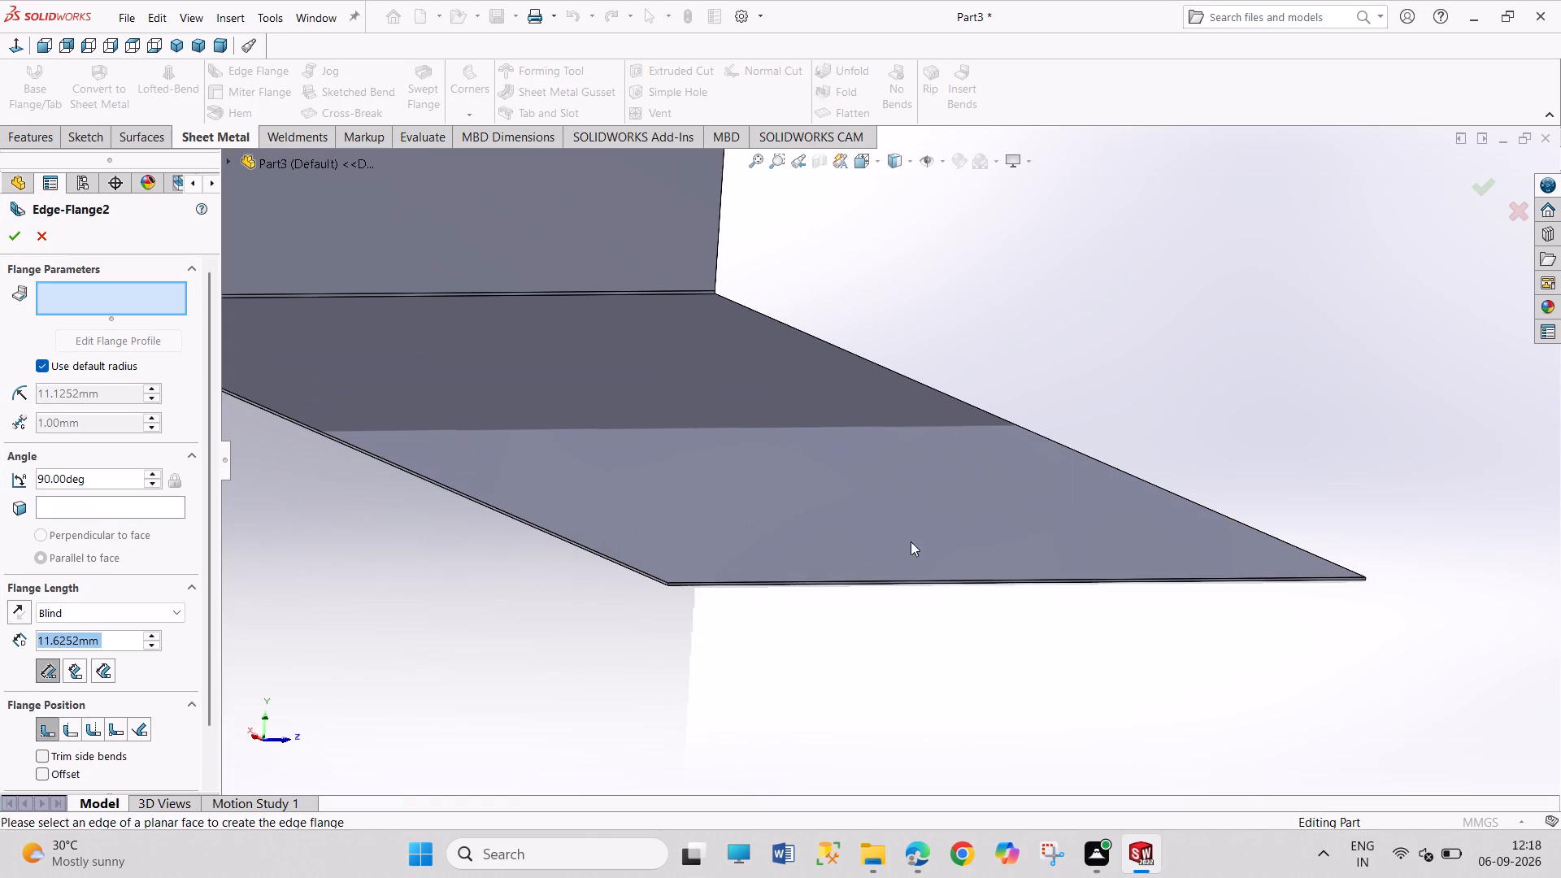
{"action": "scroll", "coordinate": [897, 596], "scroll_direction": "down", "scroll_amount": 4}
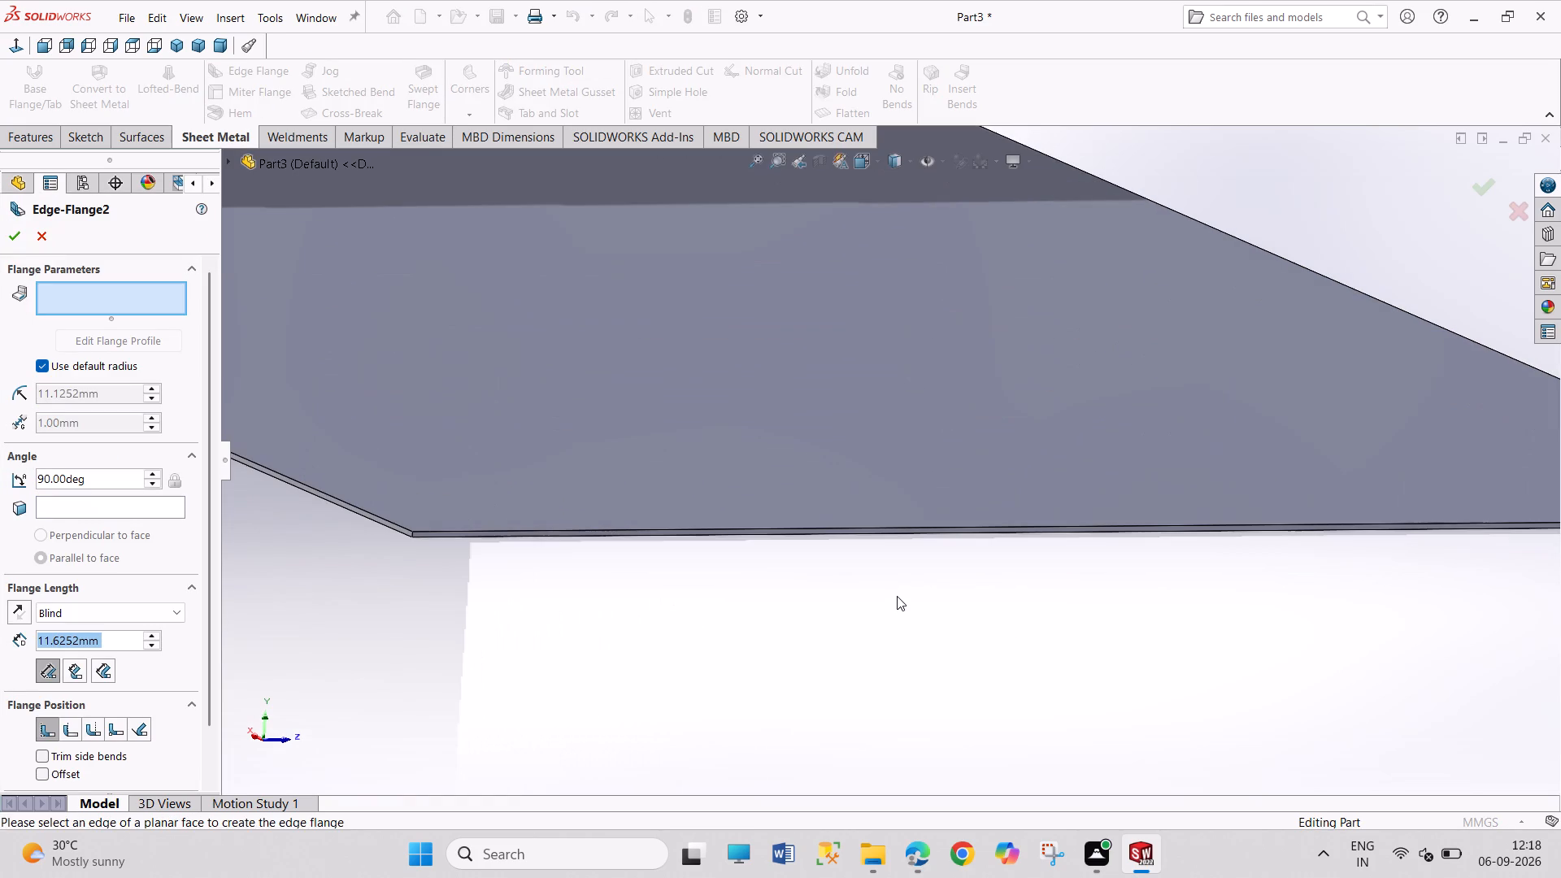
{"action": "left_click", "coordinate": [902, 536]}
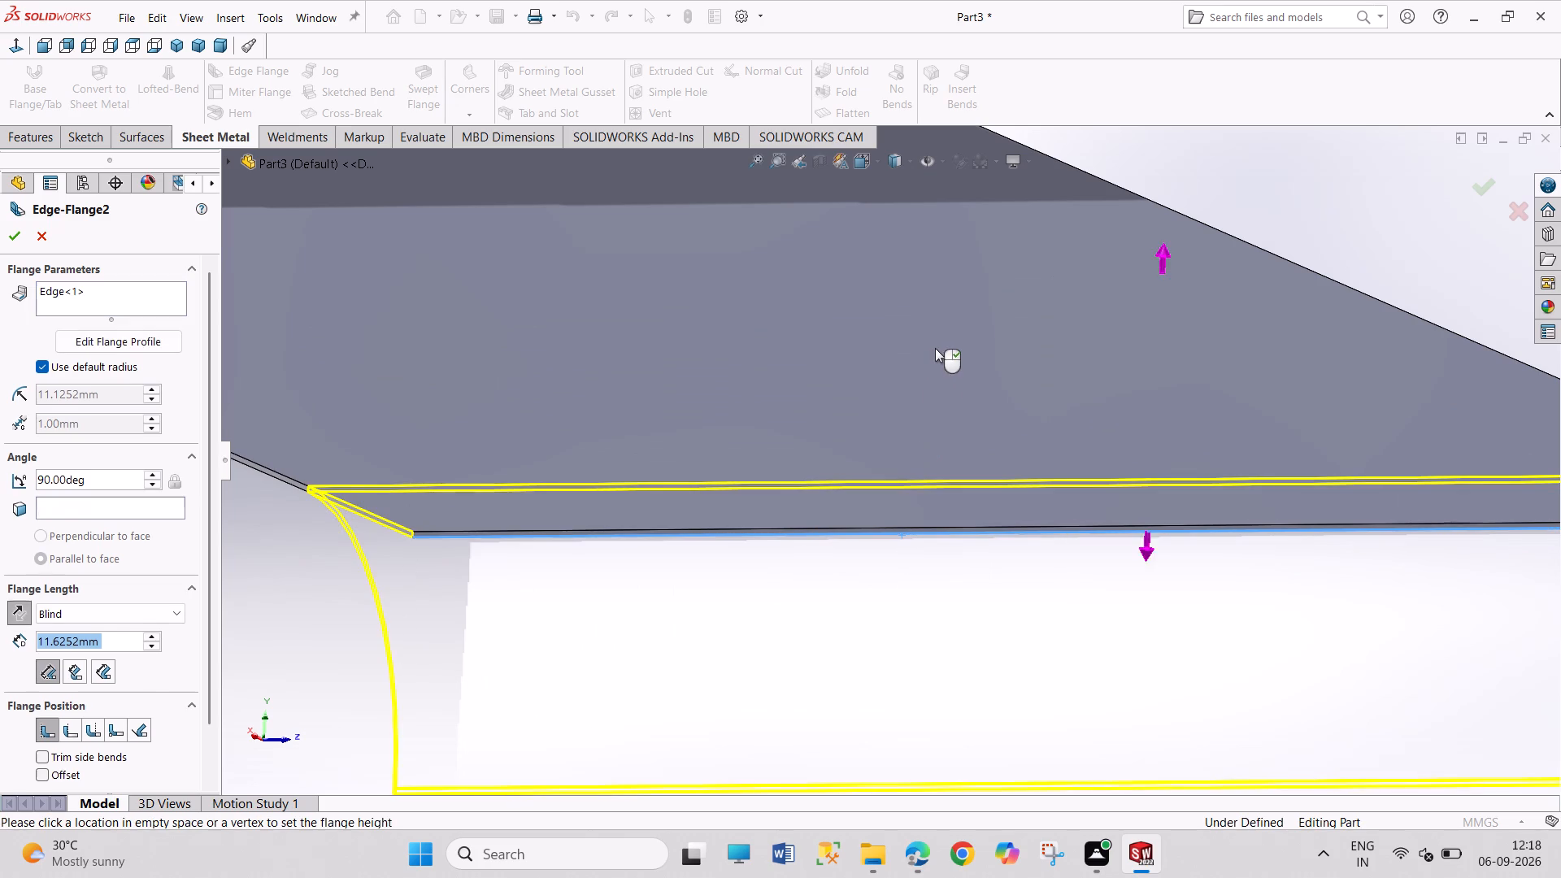
{"action": "left_click", "coordinate": [65, 366]}
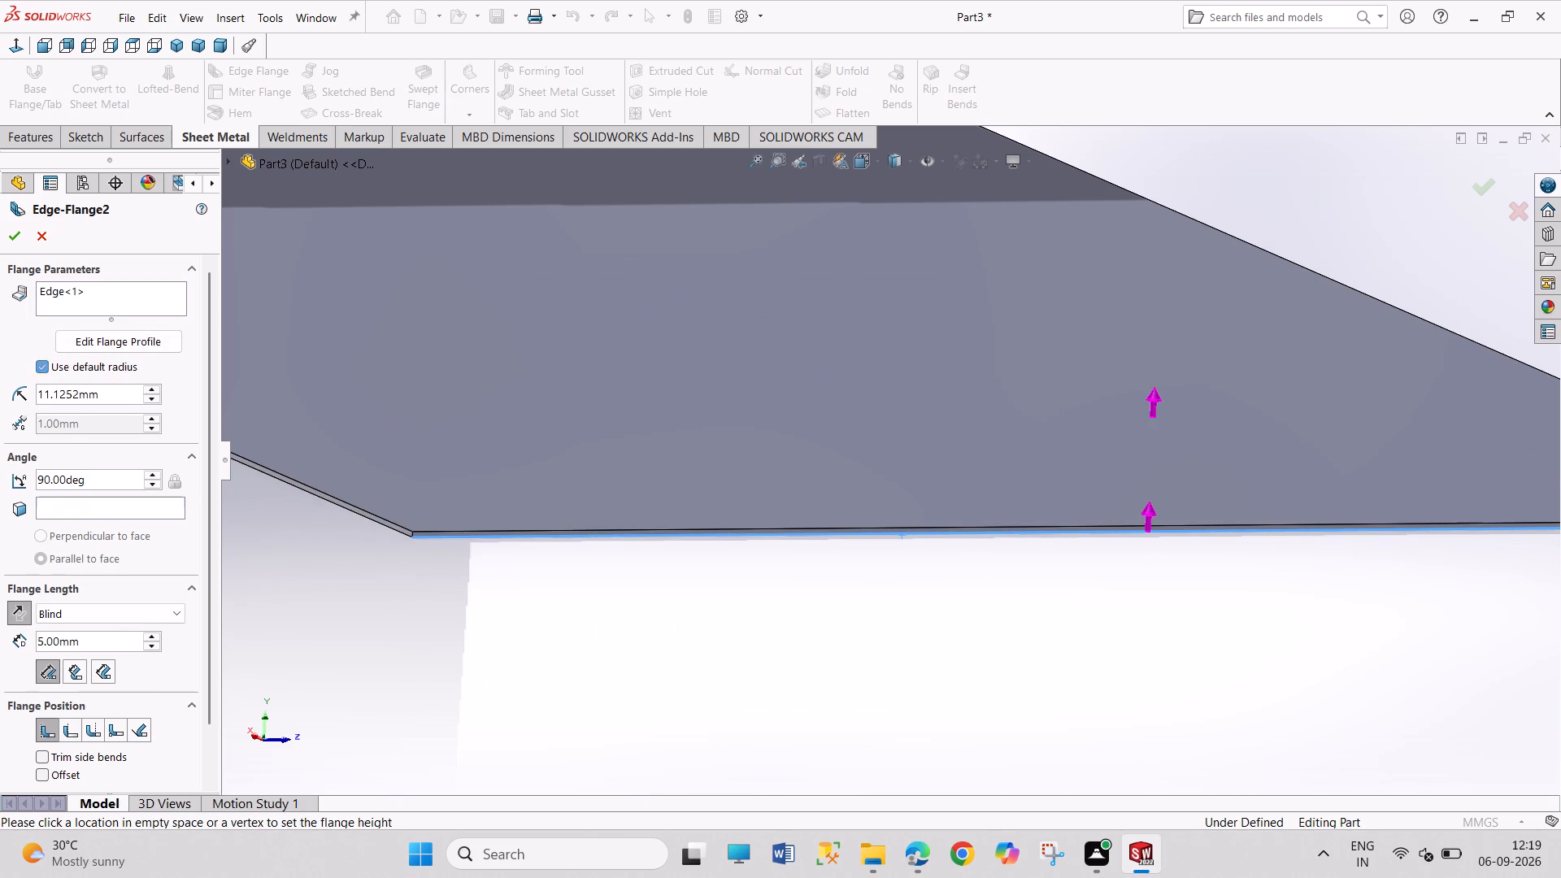
{"action": "double_click", "coordinate": [128, 396]}
{"action": "type", "text": "0.25"}
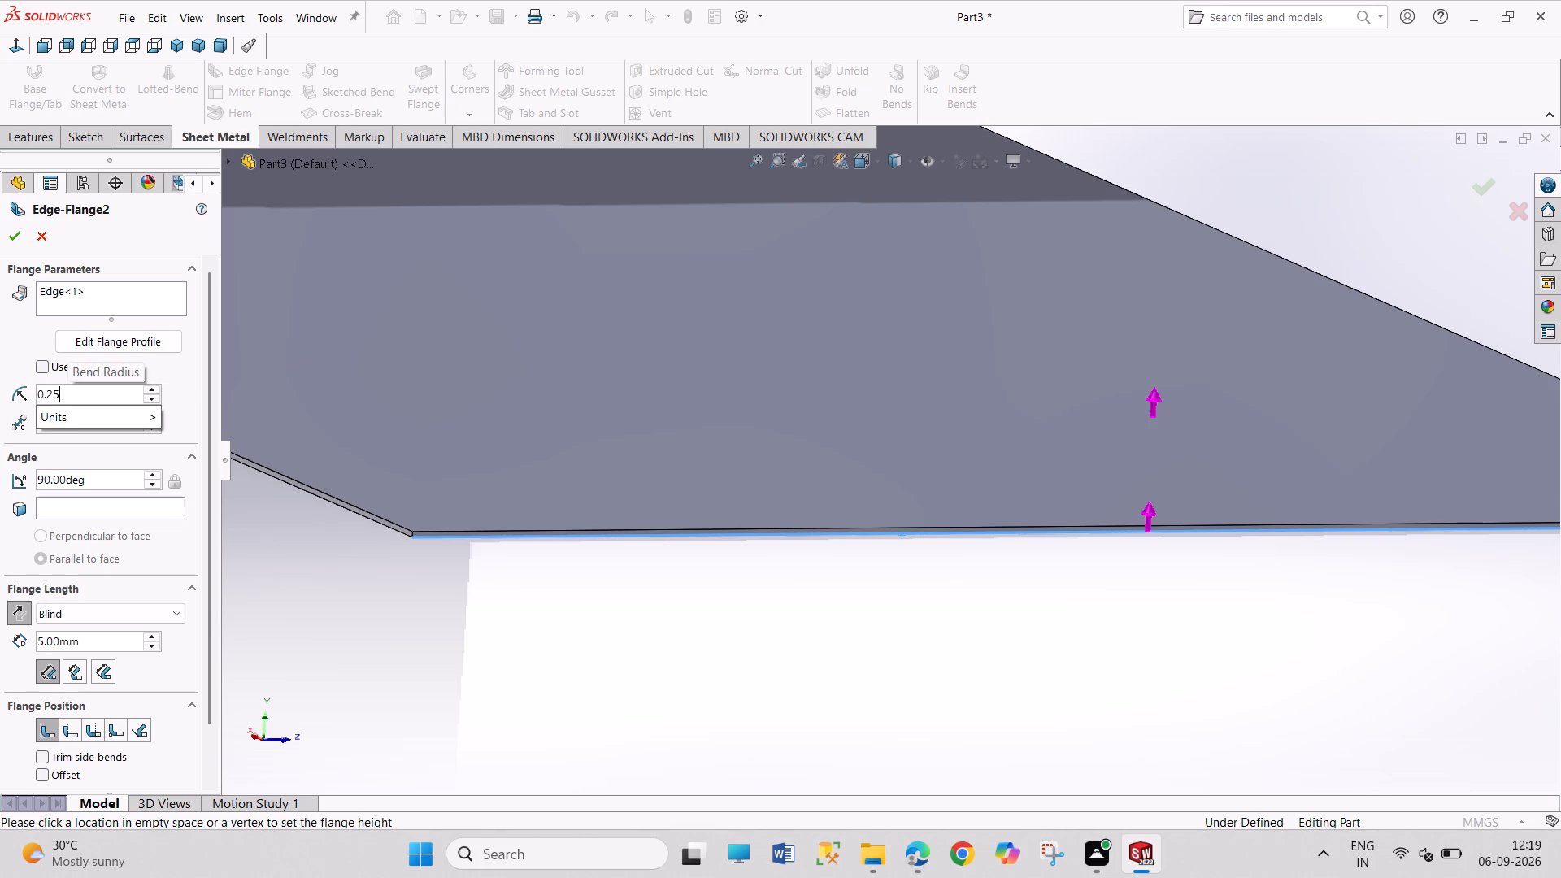
{"action": "left_click", "coordinate": [114, 441]}
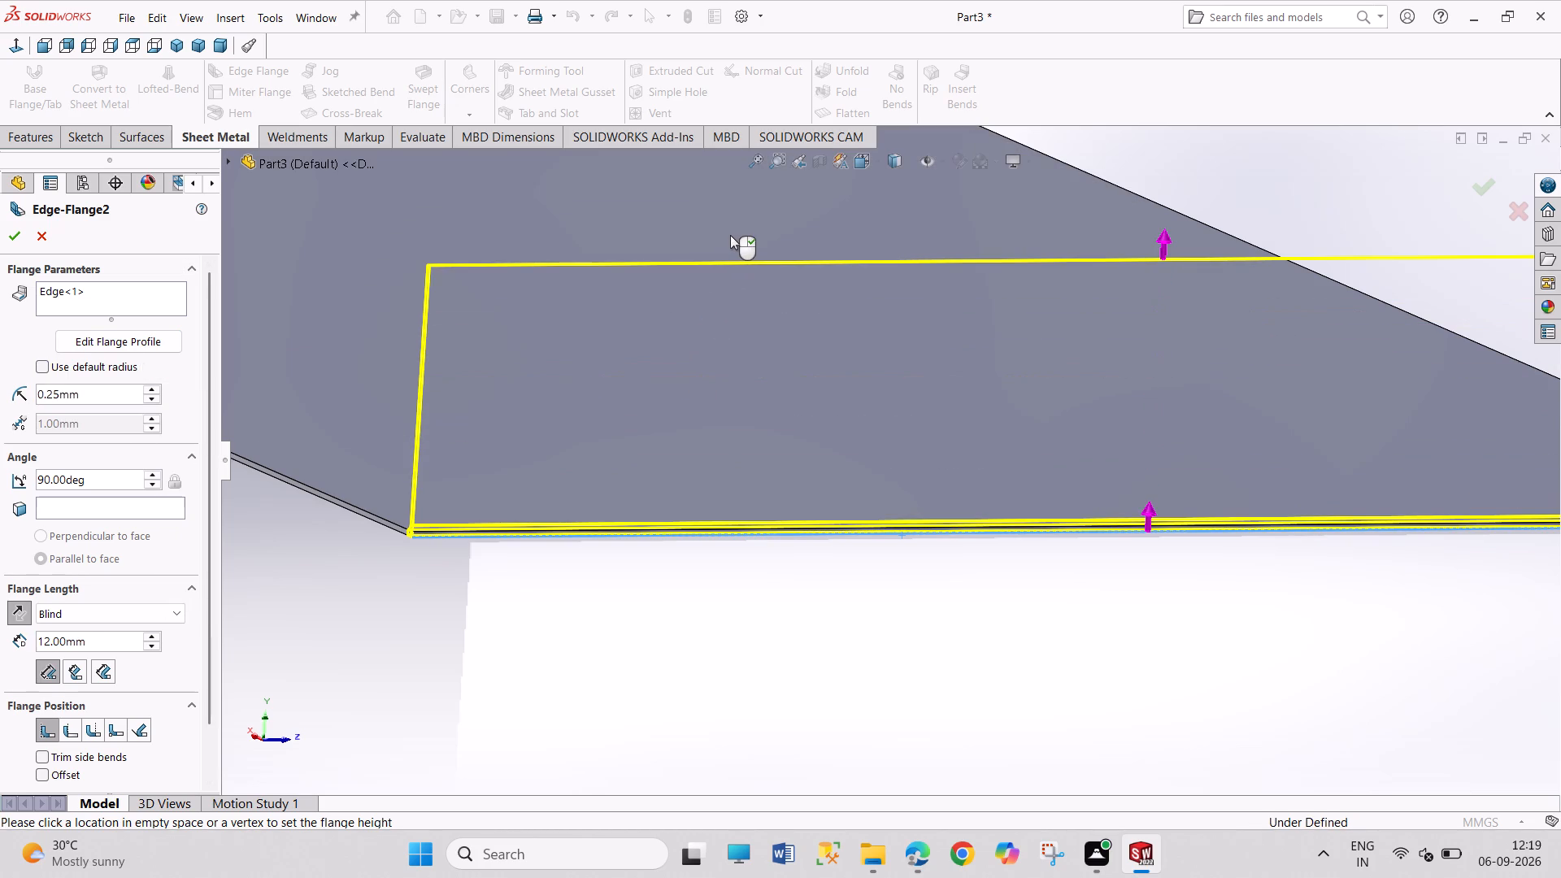
{"action": "type", "text": "70"}
{"action": "key", "text": "Return"}
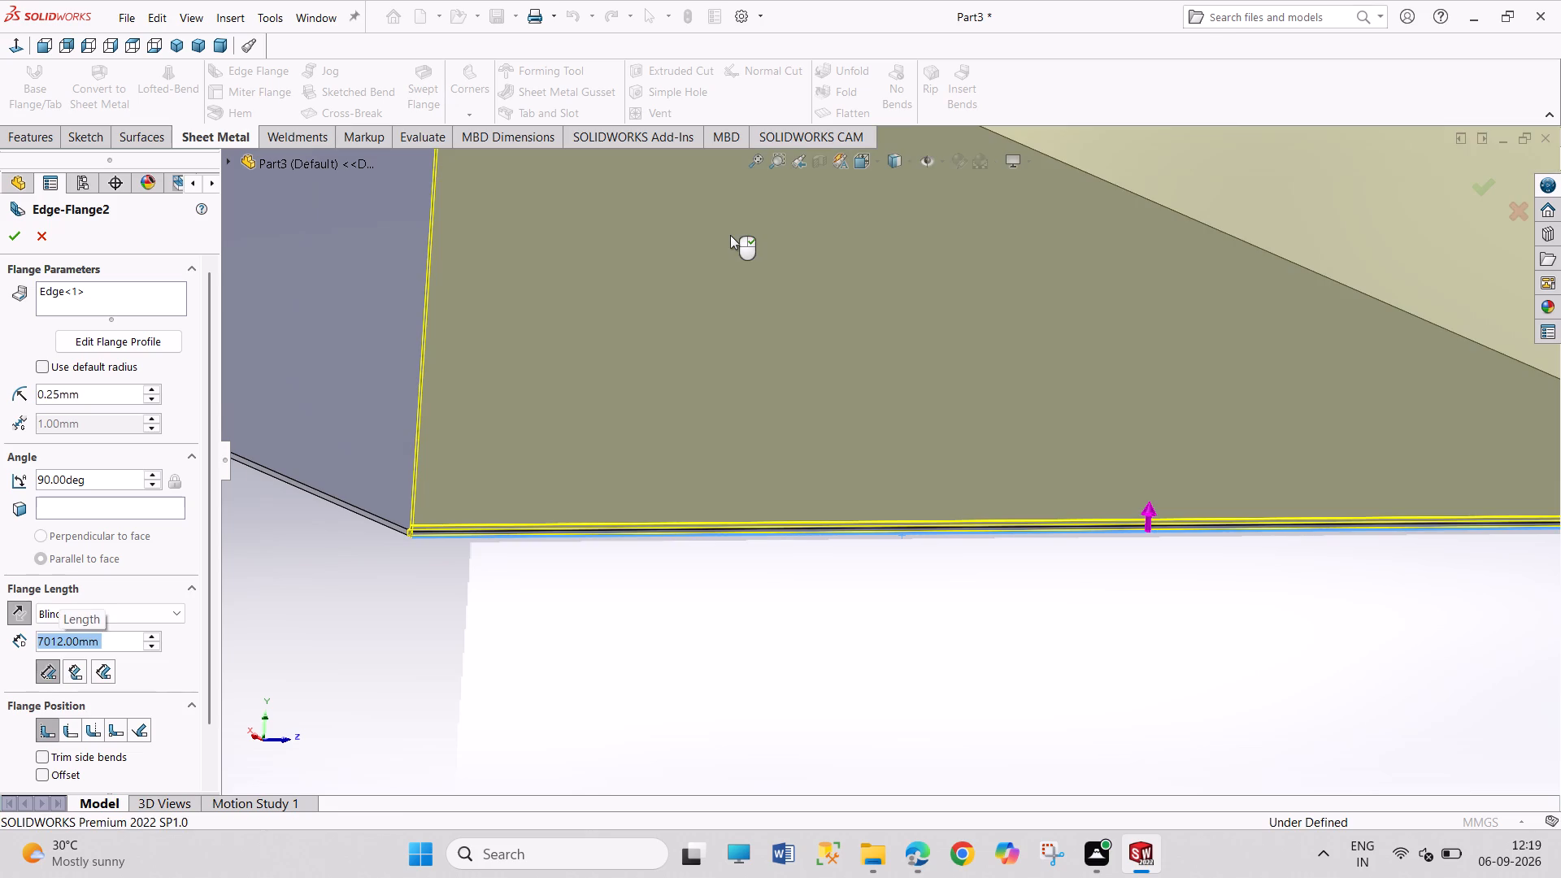
{"action": "left_click", "coordinate": [18, 238]}
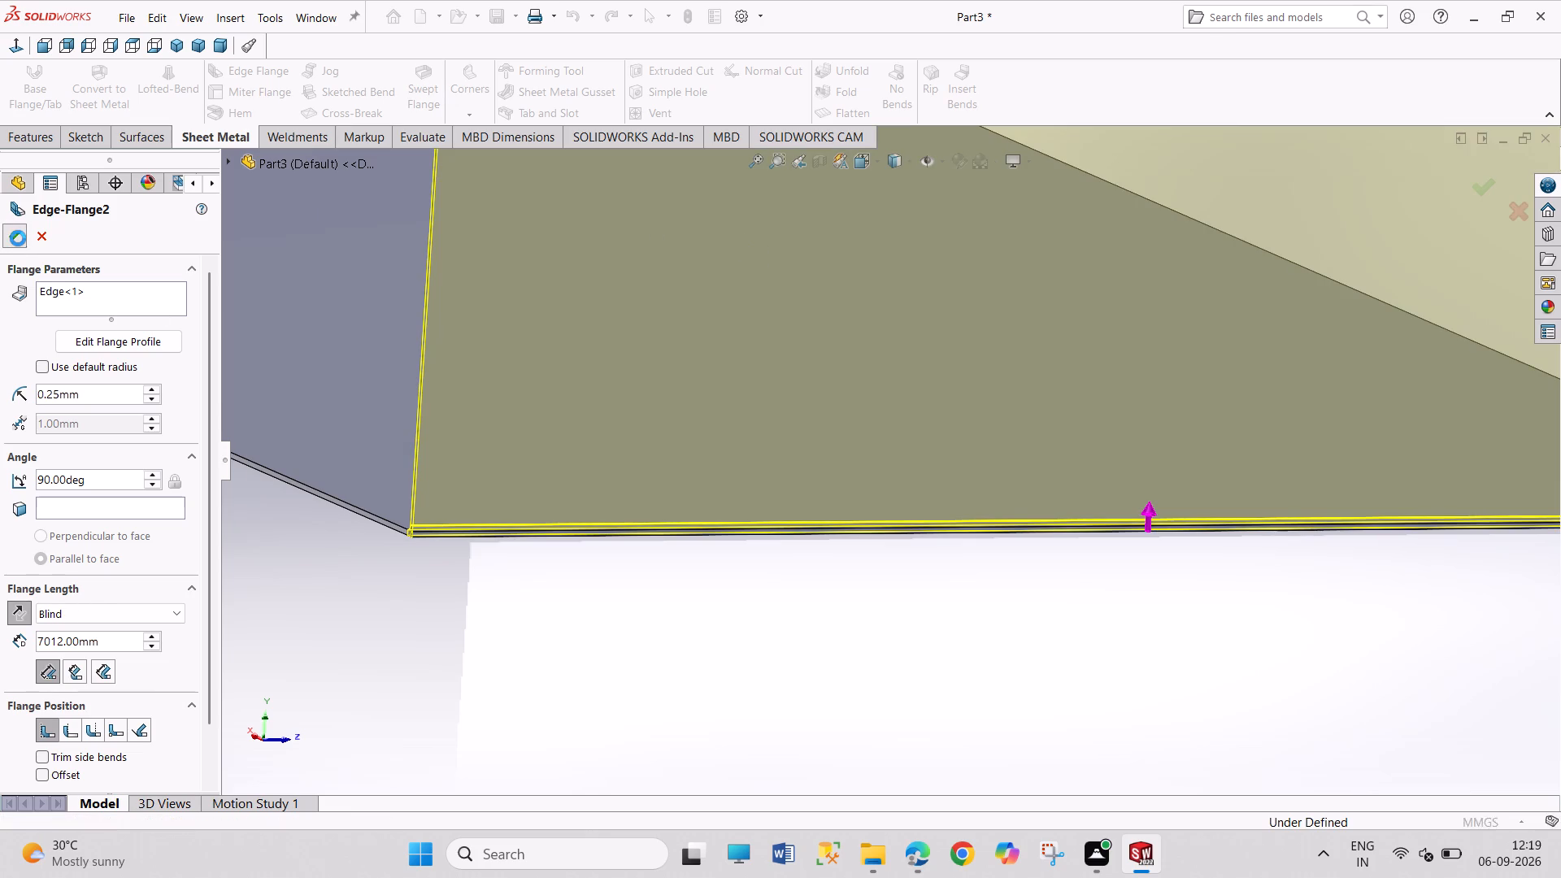
{"action": "left_click_drag", "start_coordinate": [385, 615], "coordinate": [435, 710]}
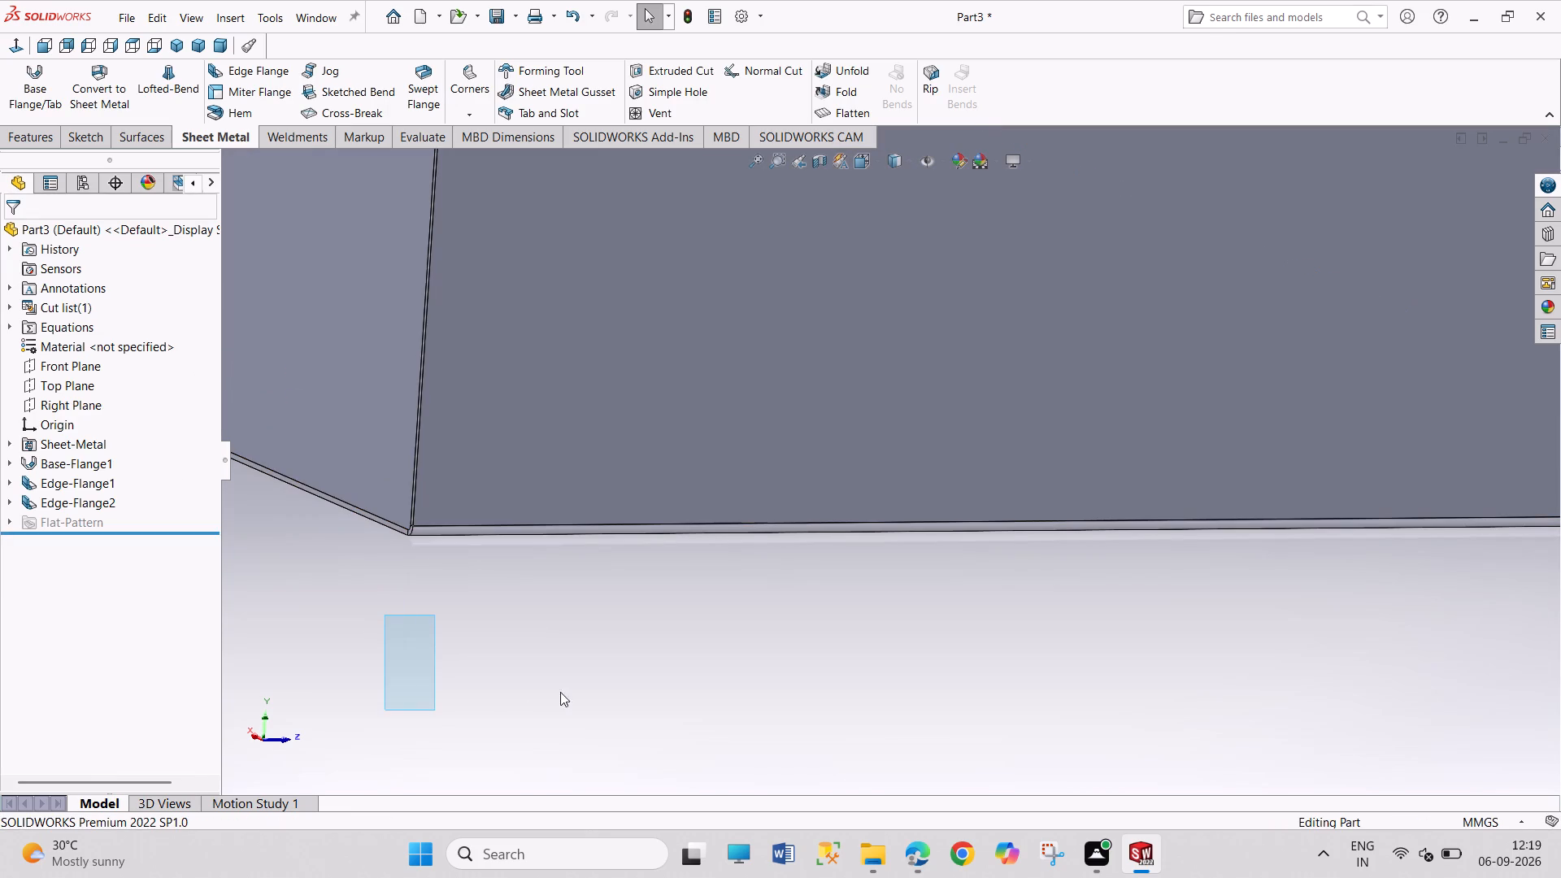
Edit the second edge flange, on the plate's -X short edge, and set its length to 70 mm.
{"action": "left_click", "coordinate": [174, 45]}
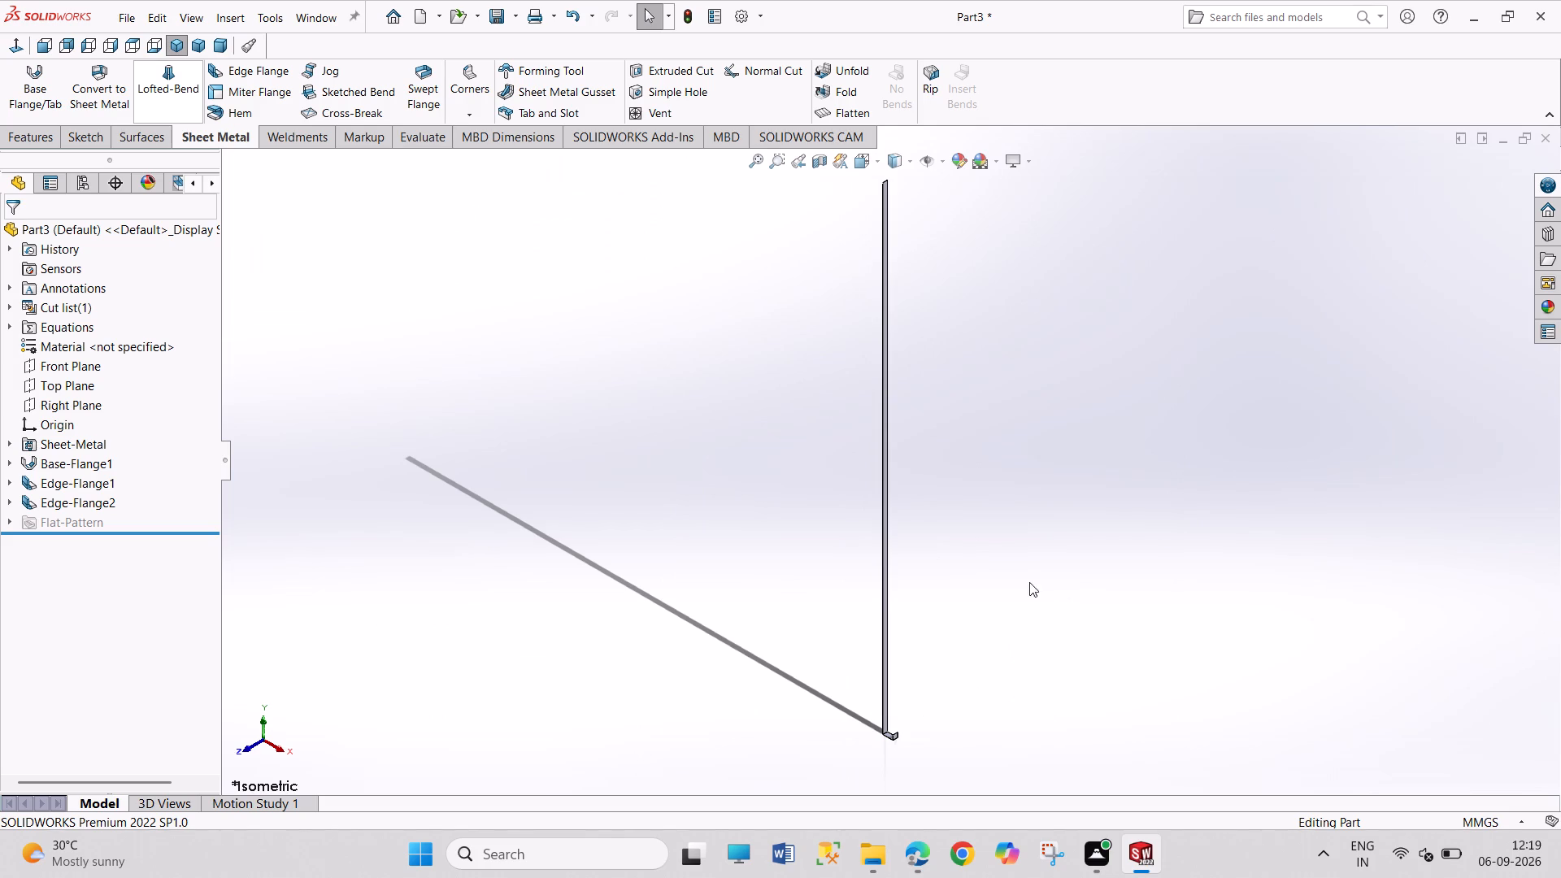
{"action": "right_click", "coordinate": [83, 503]}
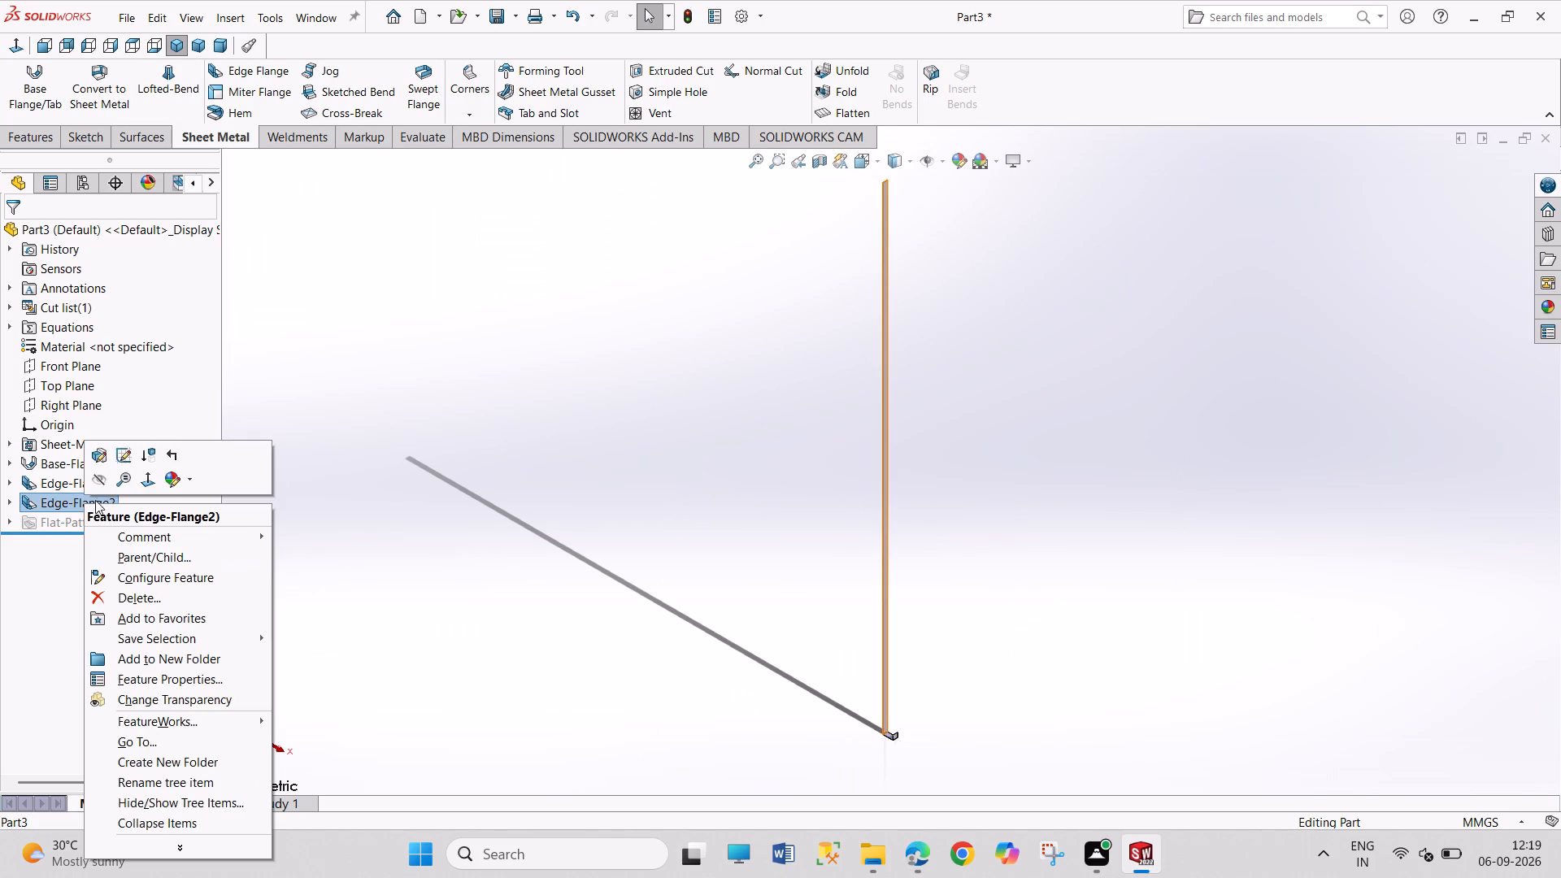
{"action": "left_click", "coordinate": [102, 457]}
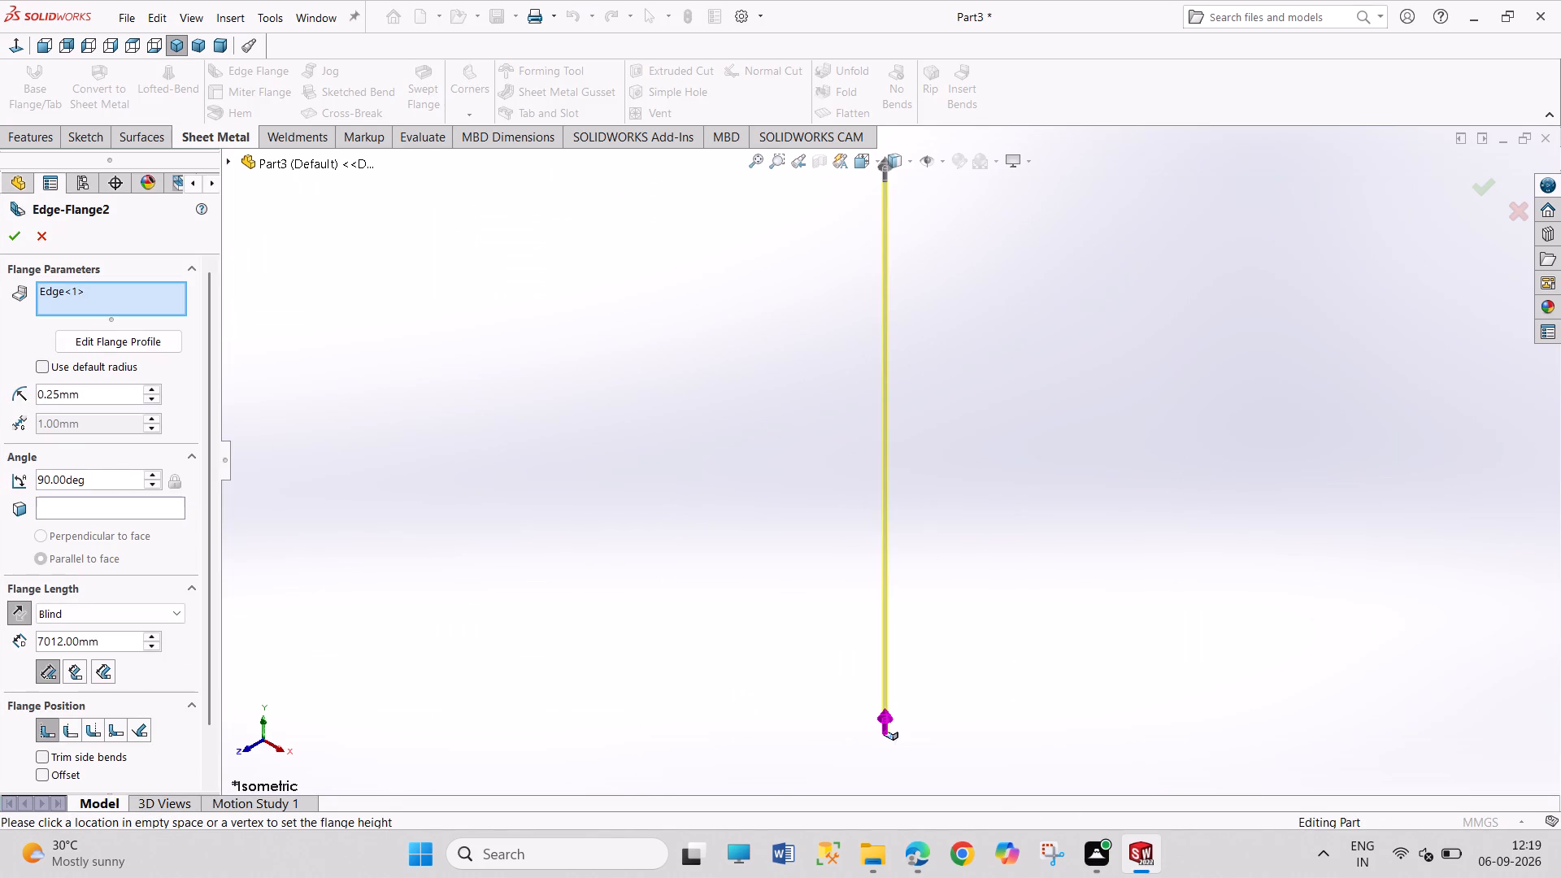
{"action": "double_click", "coordinate": [120, 639]}
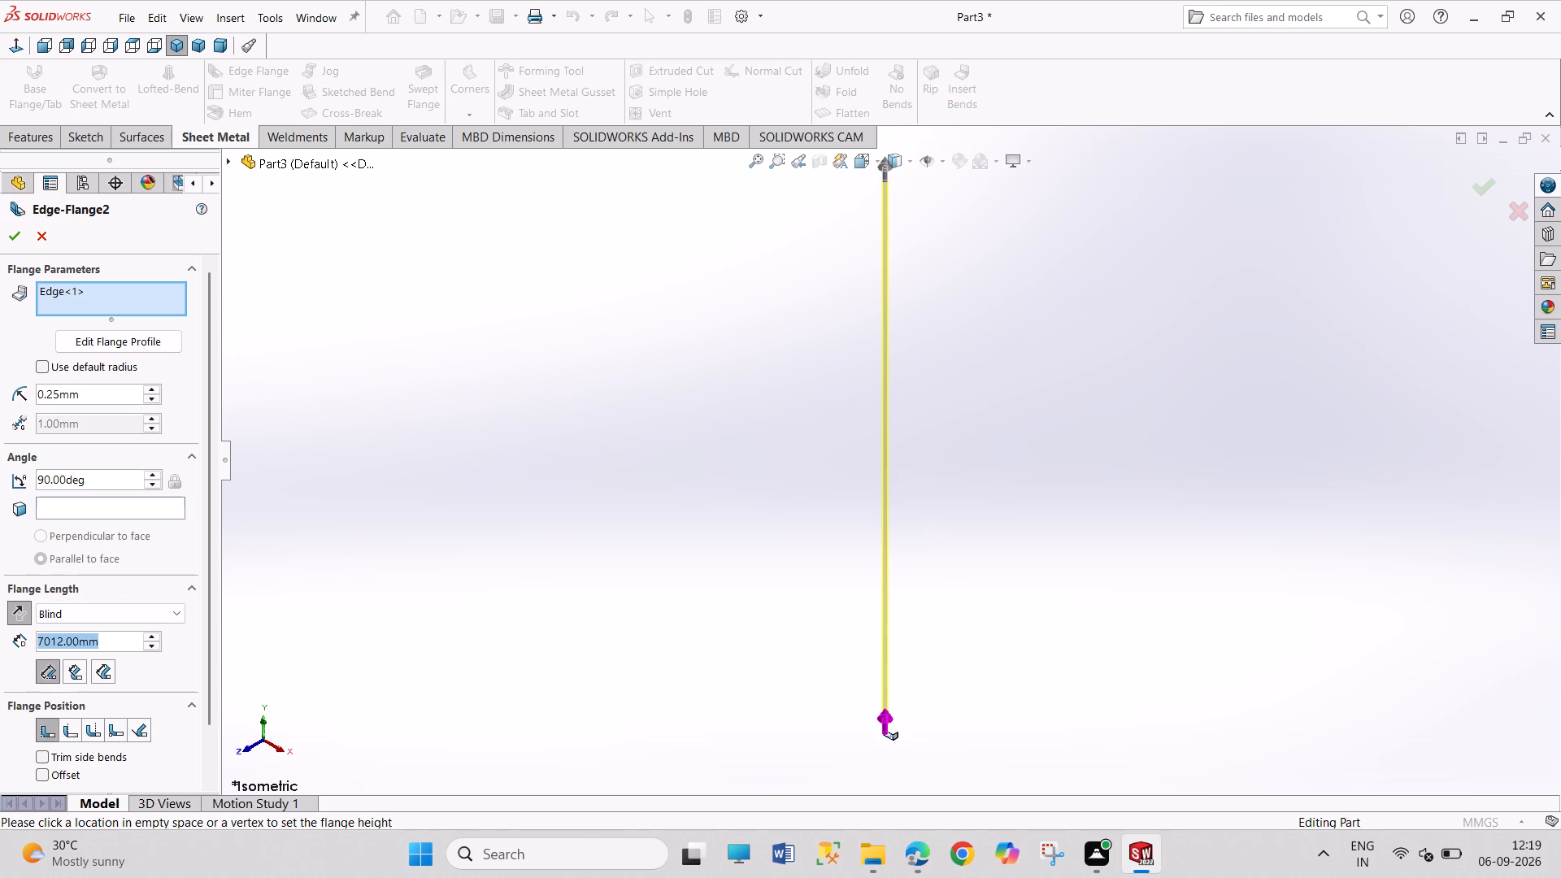
{"action": "type", "text": "70"}
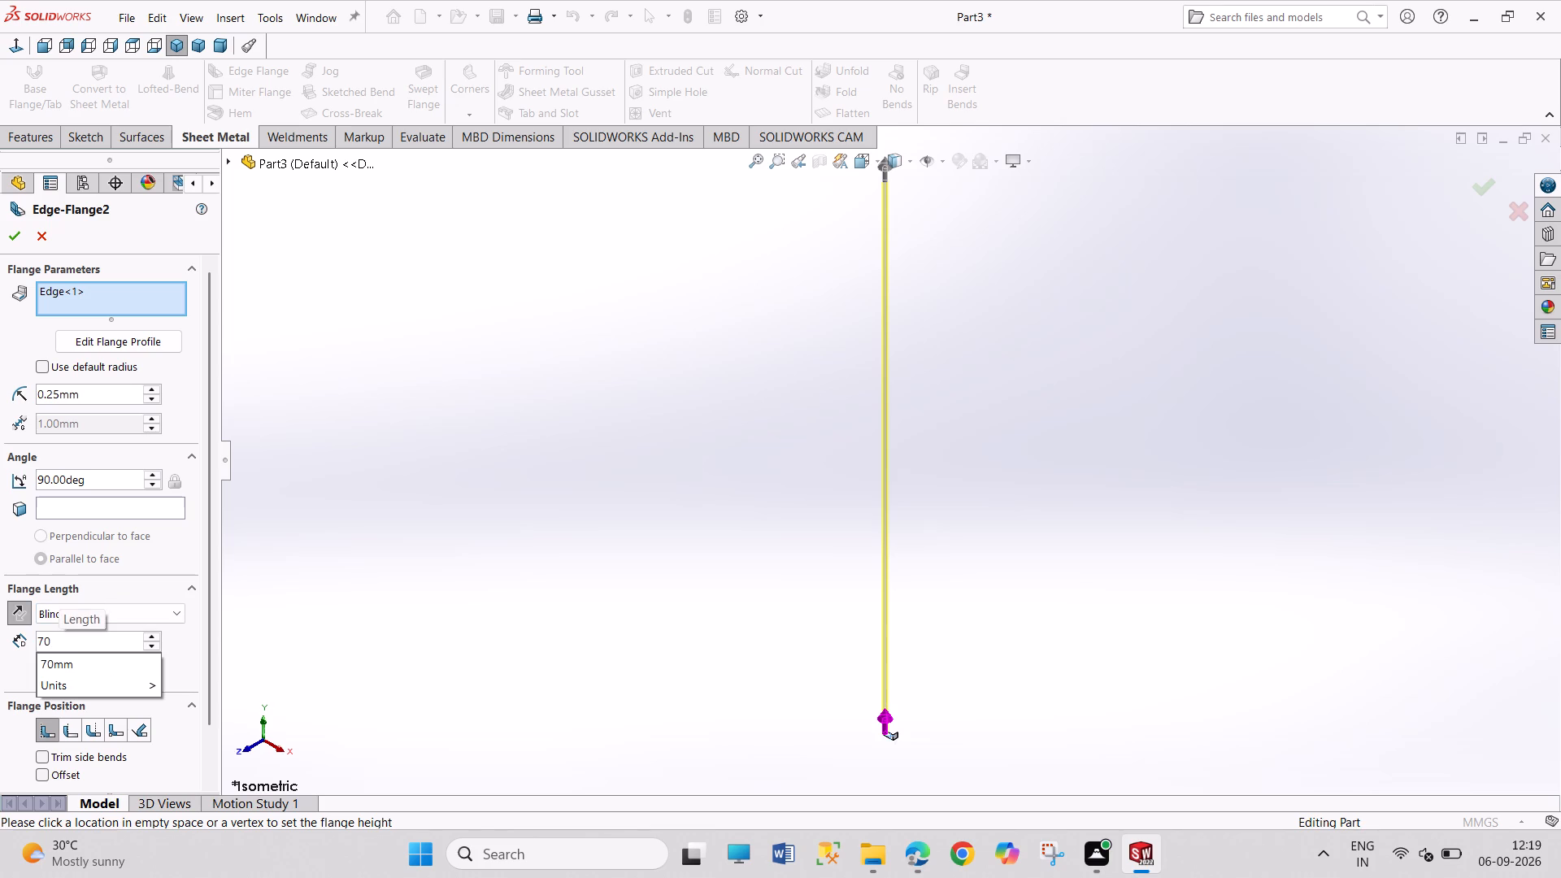
{"action": "key", "text": "Return"}
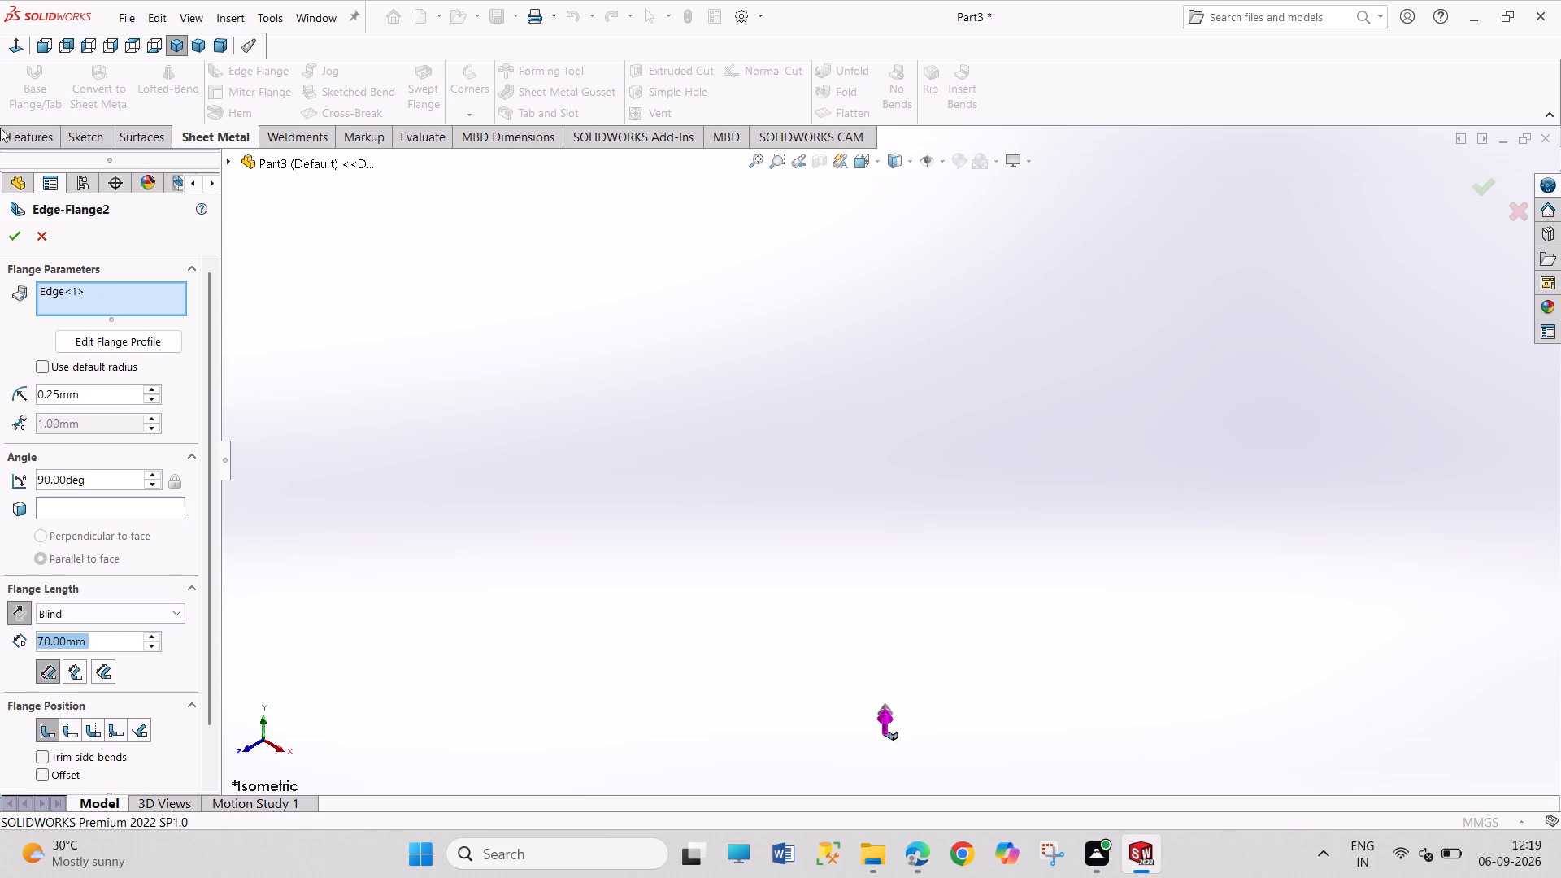
{"action": "left_click", "coordinate": [19, 238]}
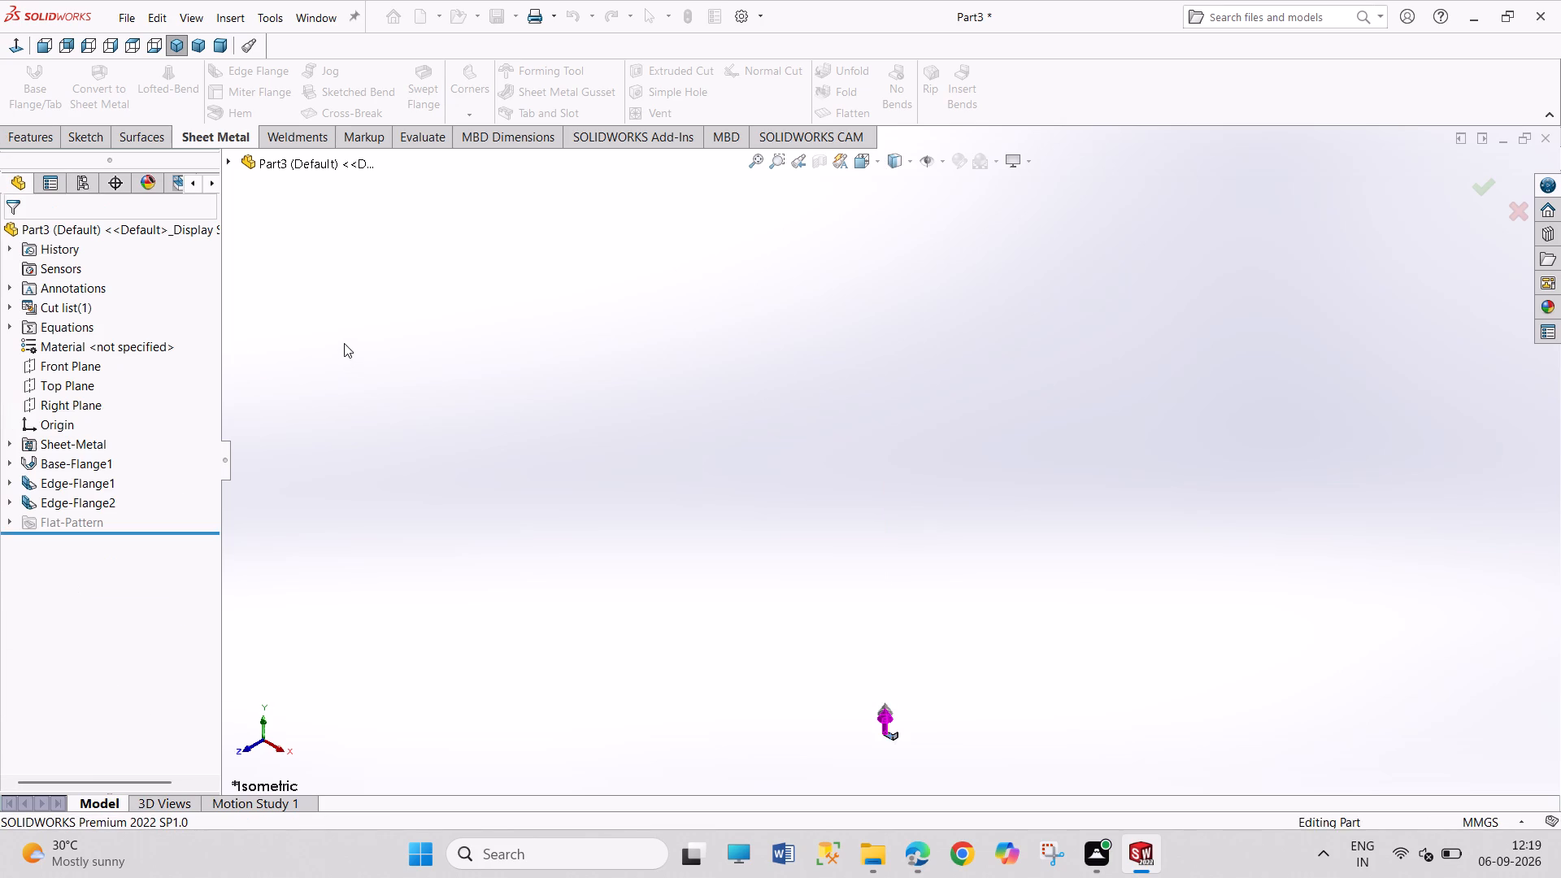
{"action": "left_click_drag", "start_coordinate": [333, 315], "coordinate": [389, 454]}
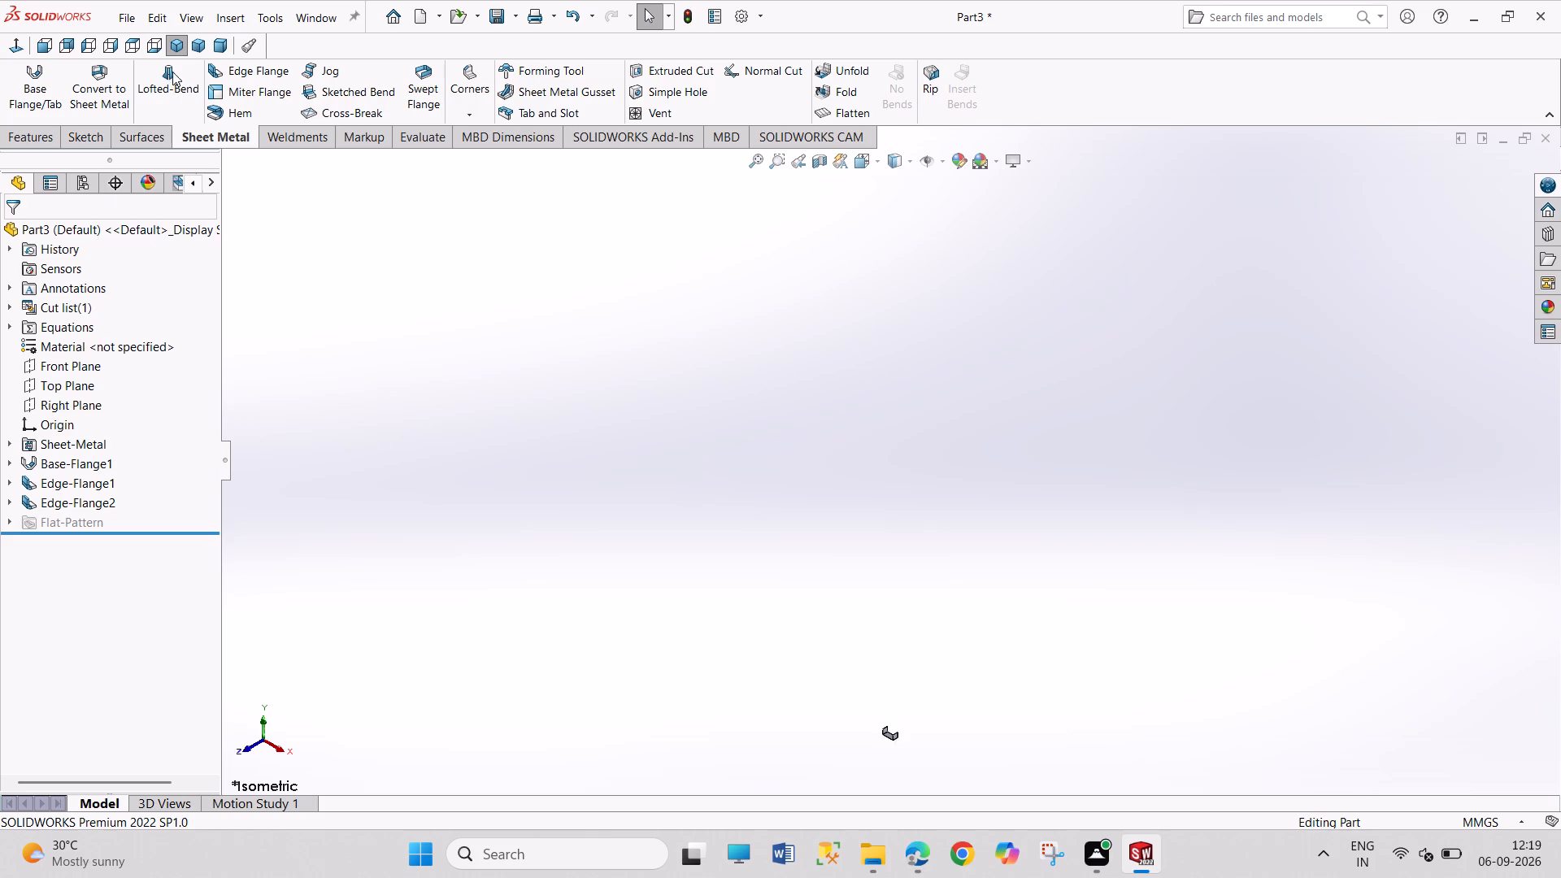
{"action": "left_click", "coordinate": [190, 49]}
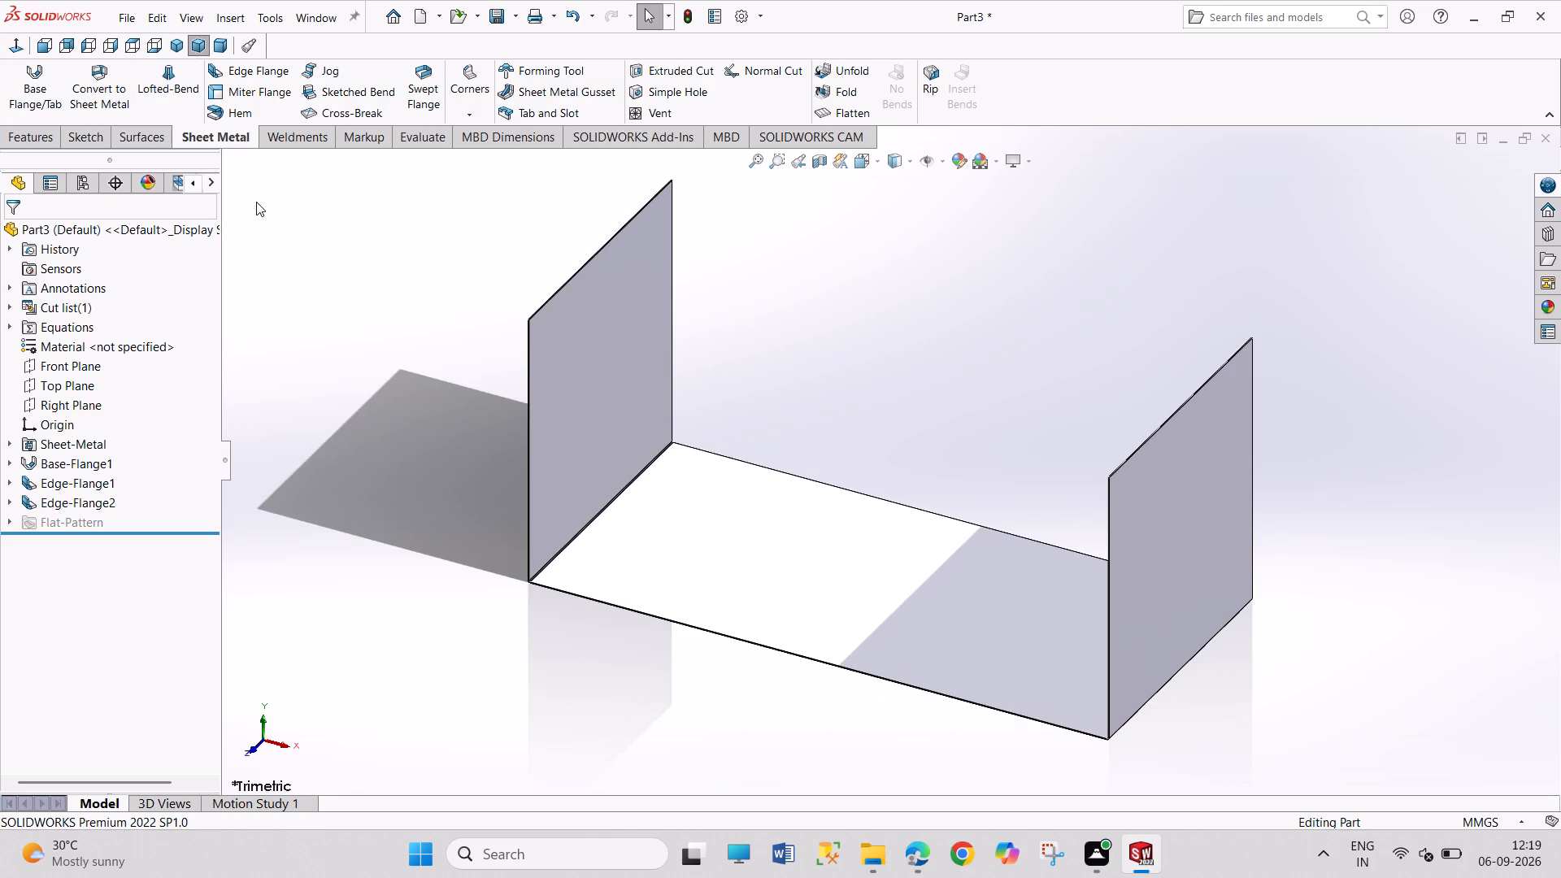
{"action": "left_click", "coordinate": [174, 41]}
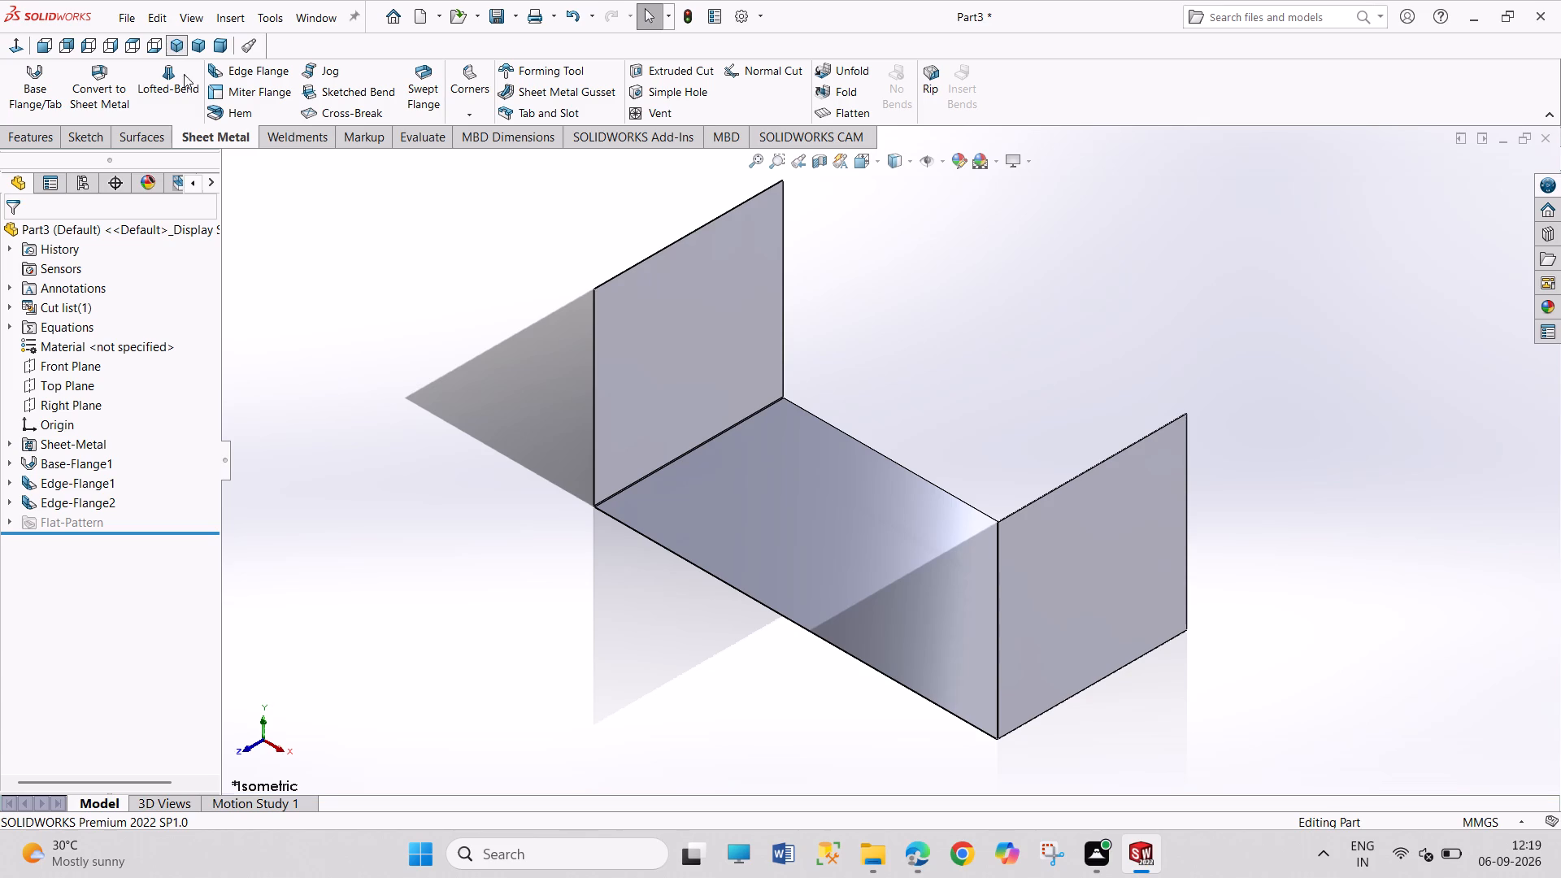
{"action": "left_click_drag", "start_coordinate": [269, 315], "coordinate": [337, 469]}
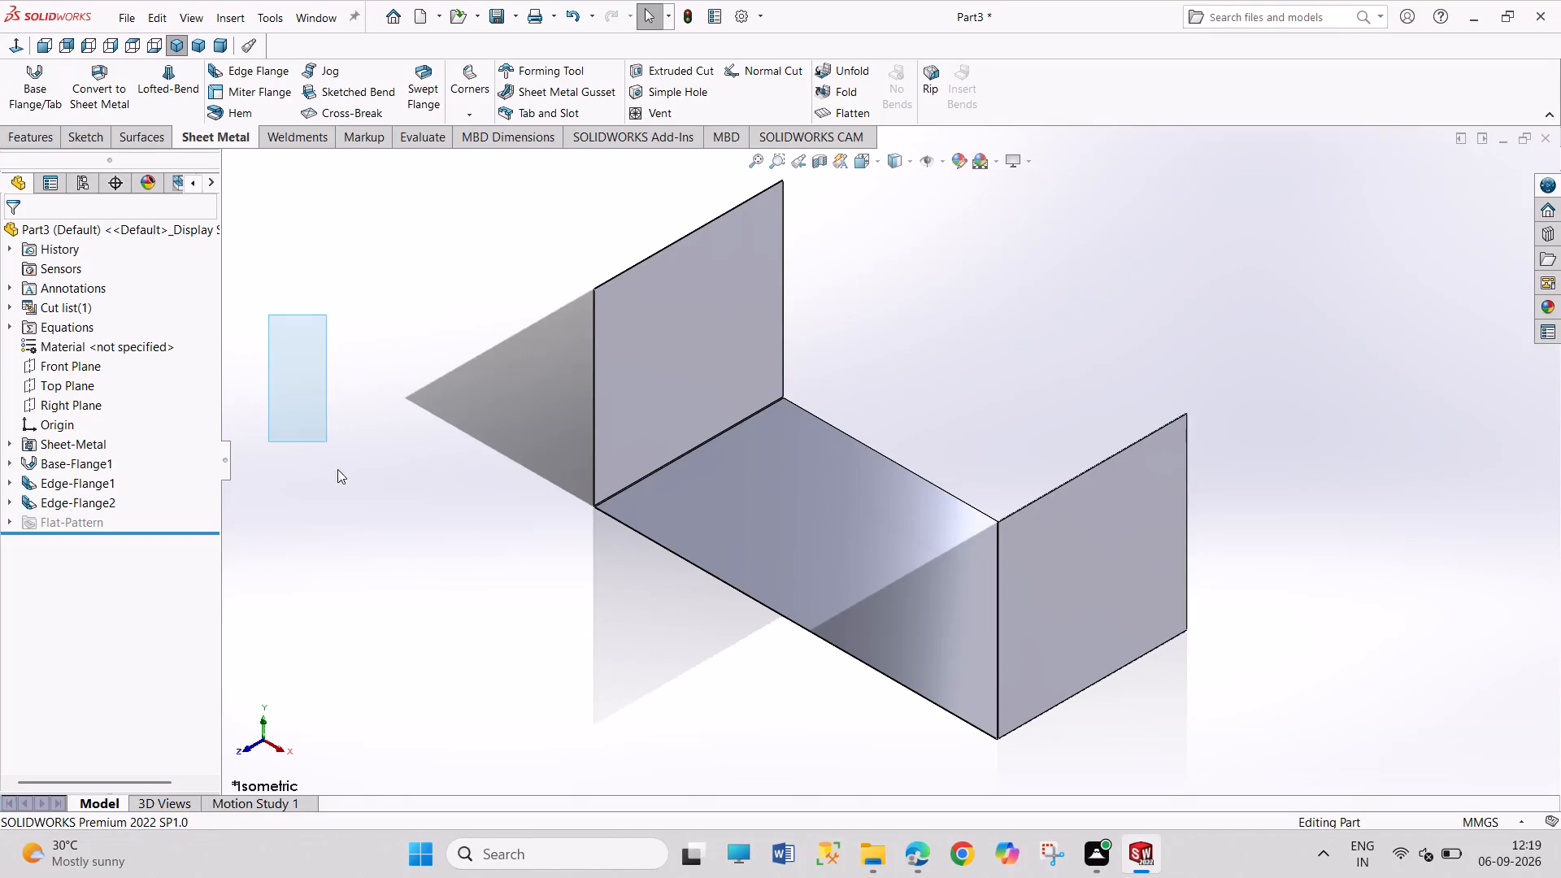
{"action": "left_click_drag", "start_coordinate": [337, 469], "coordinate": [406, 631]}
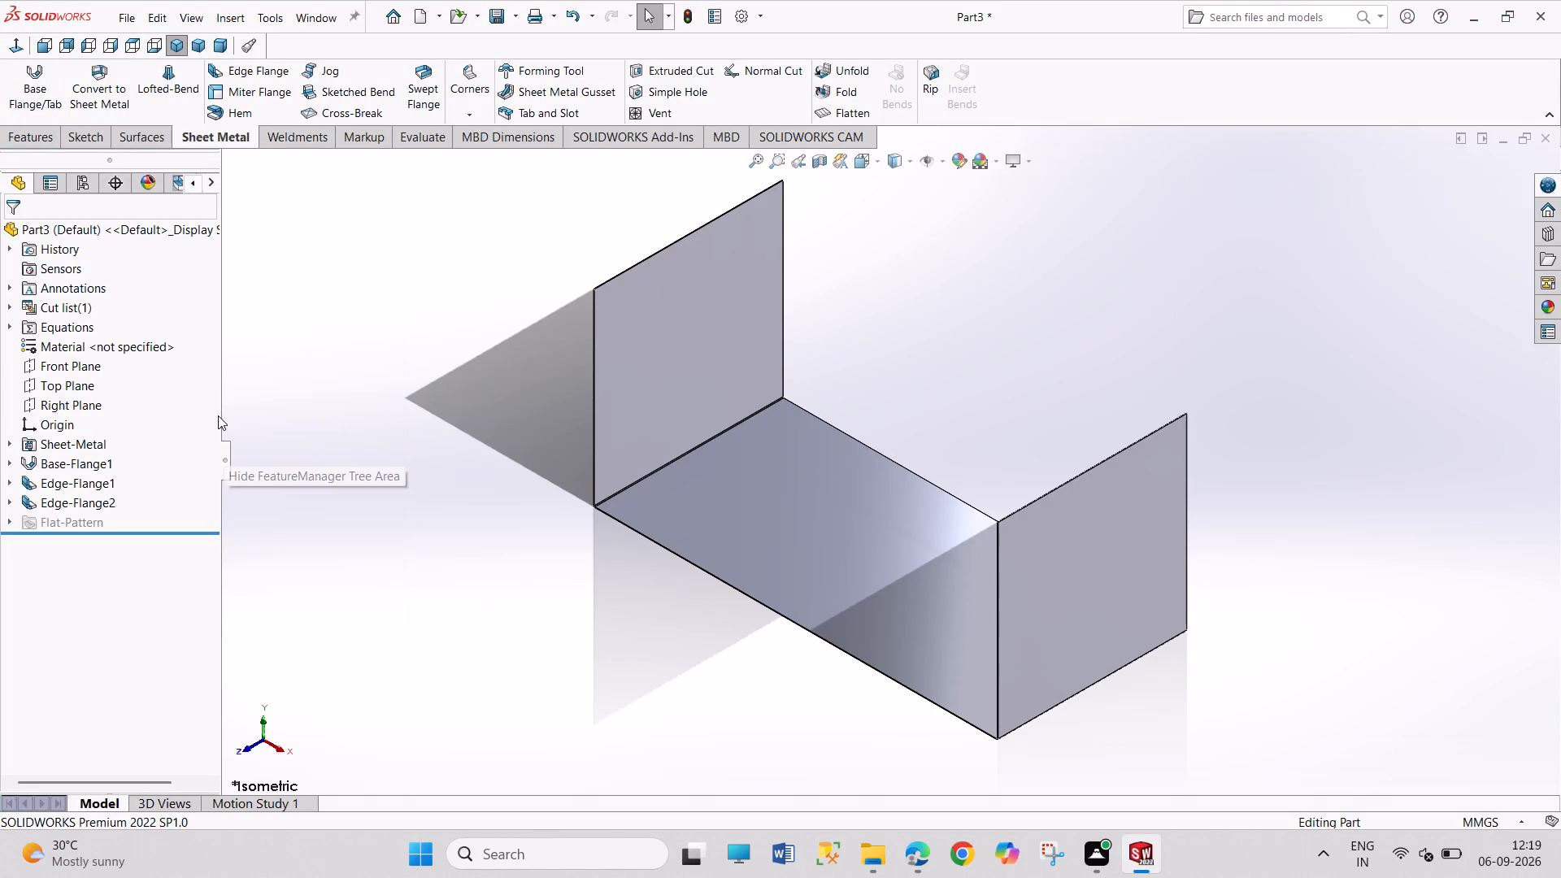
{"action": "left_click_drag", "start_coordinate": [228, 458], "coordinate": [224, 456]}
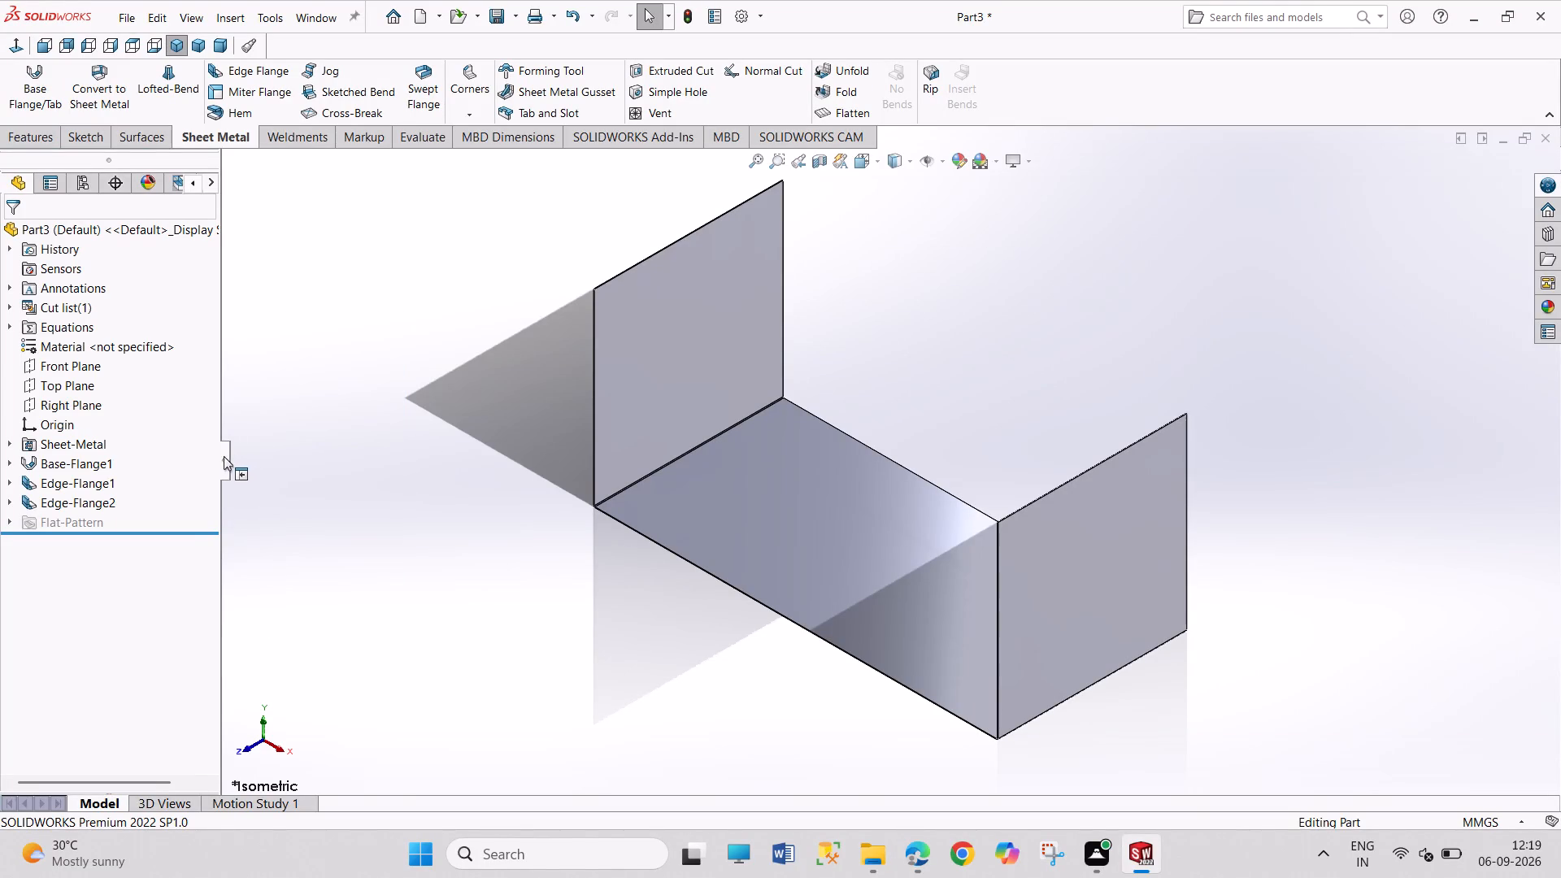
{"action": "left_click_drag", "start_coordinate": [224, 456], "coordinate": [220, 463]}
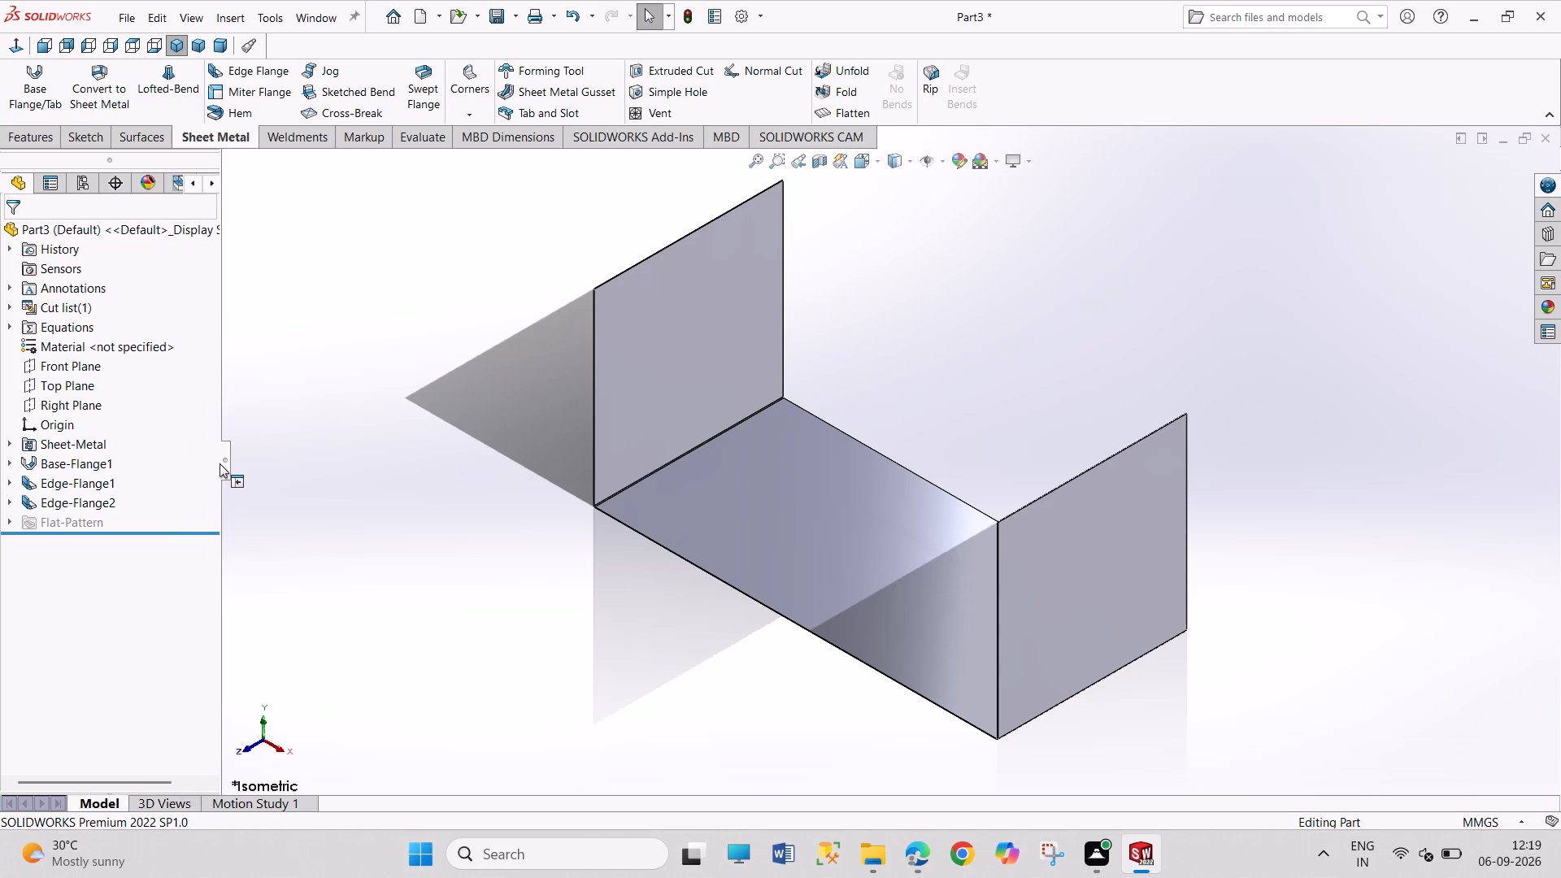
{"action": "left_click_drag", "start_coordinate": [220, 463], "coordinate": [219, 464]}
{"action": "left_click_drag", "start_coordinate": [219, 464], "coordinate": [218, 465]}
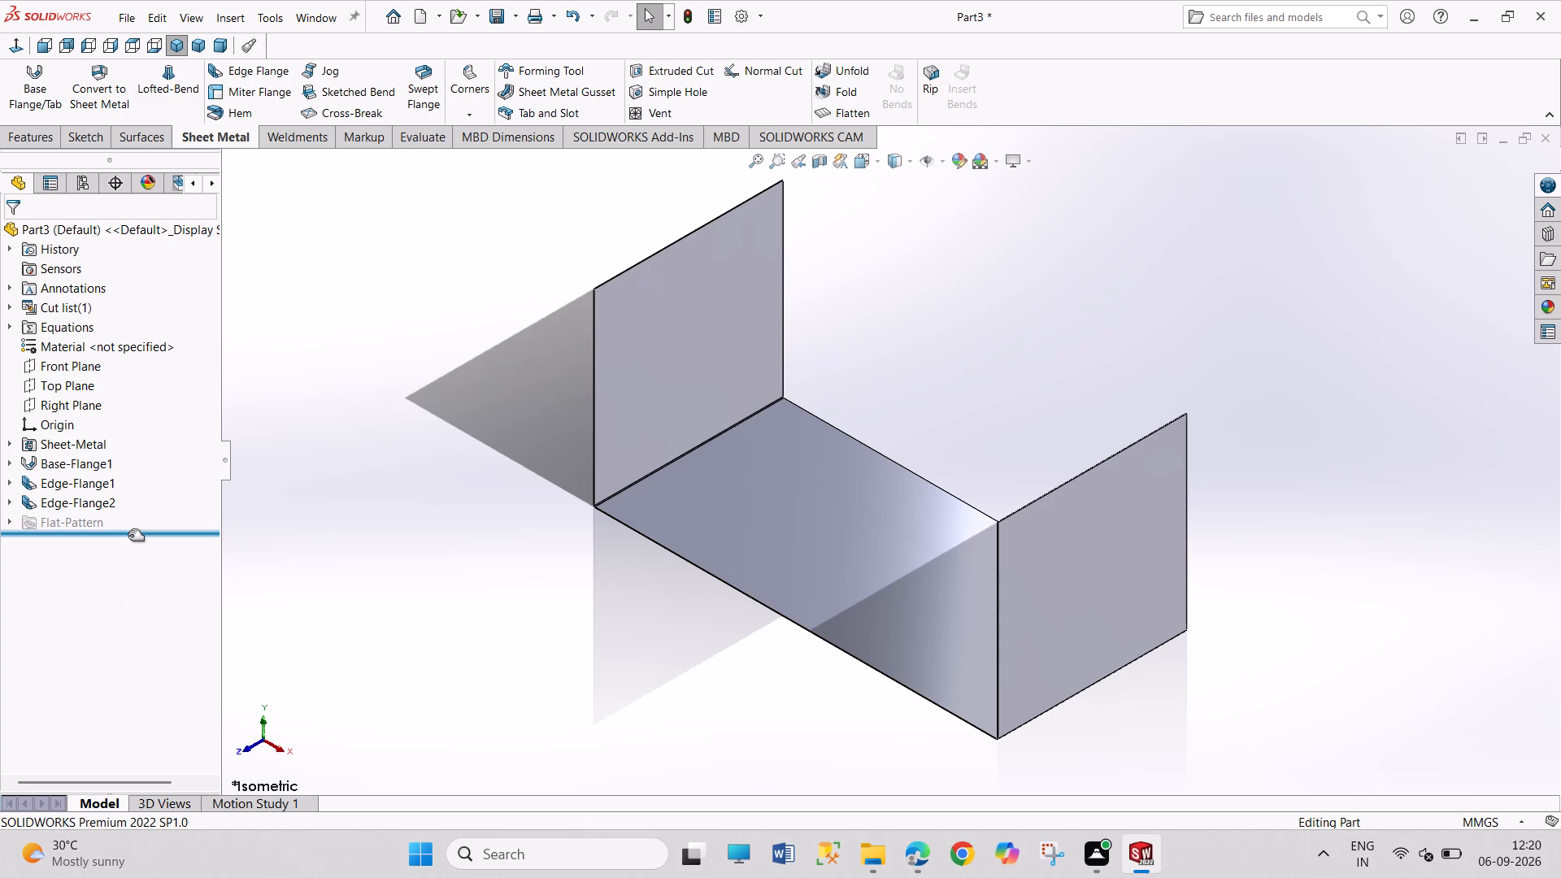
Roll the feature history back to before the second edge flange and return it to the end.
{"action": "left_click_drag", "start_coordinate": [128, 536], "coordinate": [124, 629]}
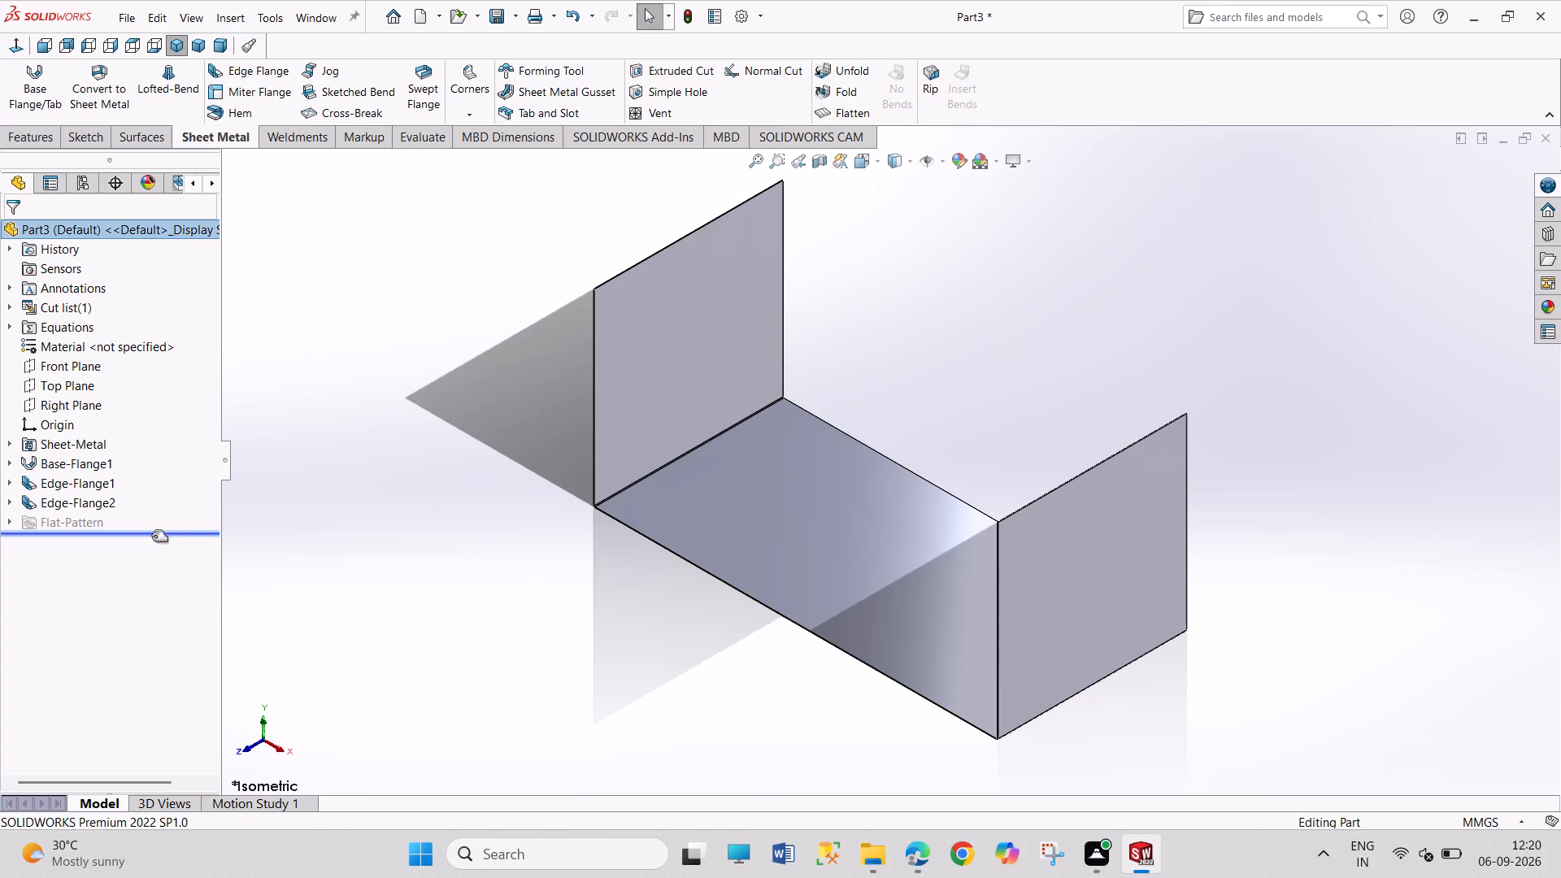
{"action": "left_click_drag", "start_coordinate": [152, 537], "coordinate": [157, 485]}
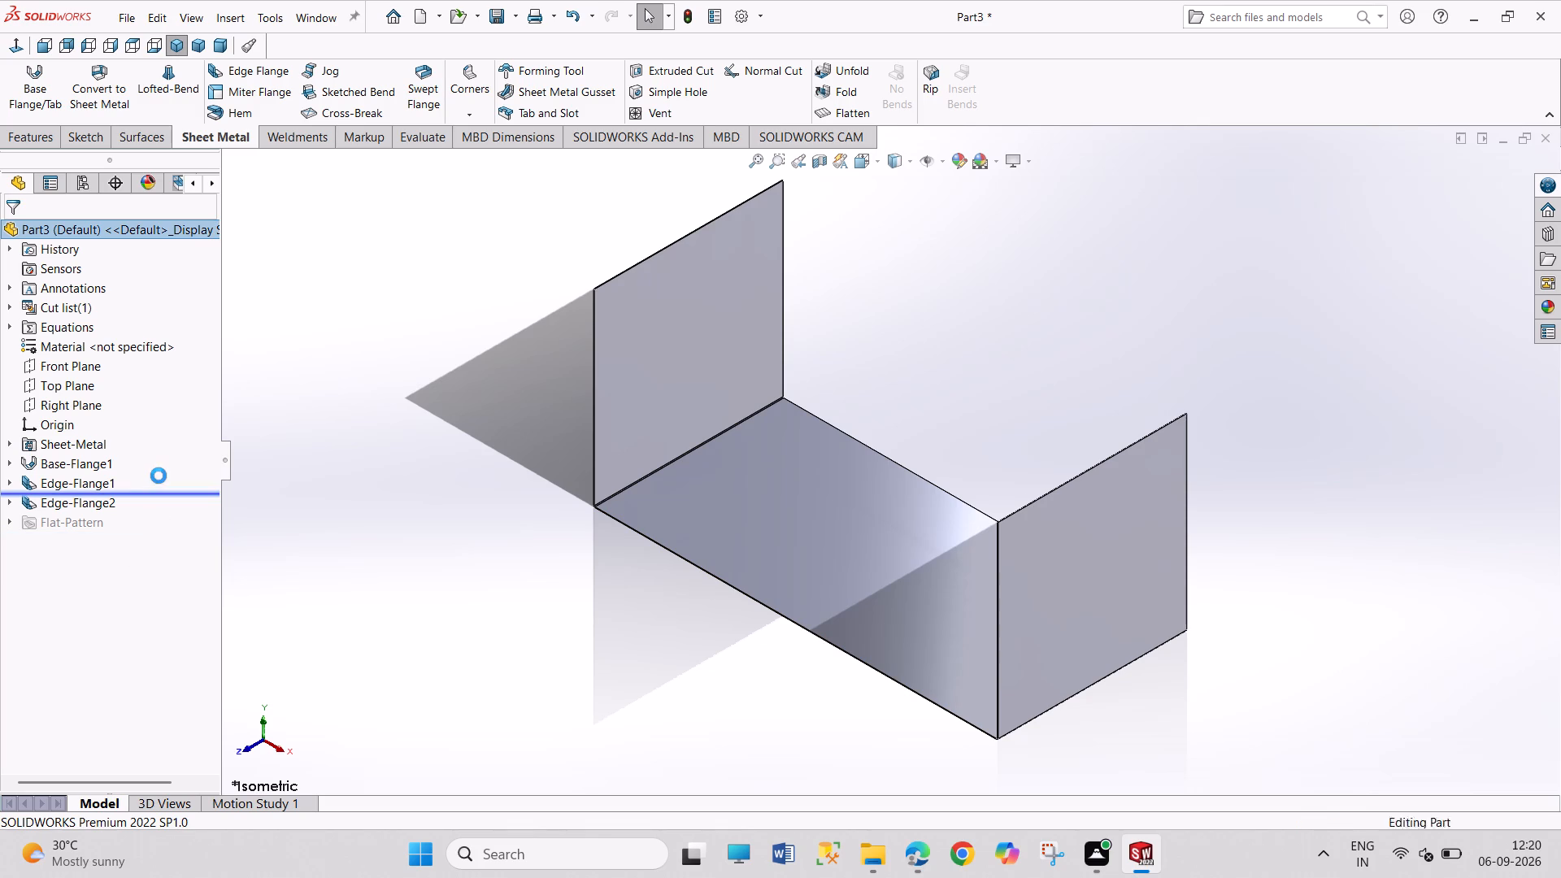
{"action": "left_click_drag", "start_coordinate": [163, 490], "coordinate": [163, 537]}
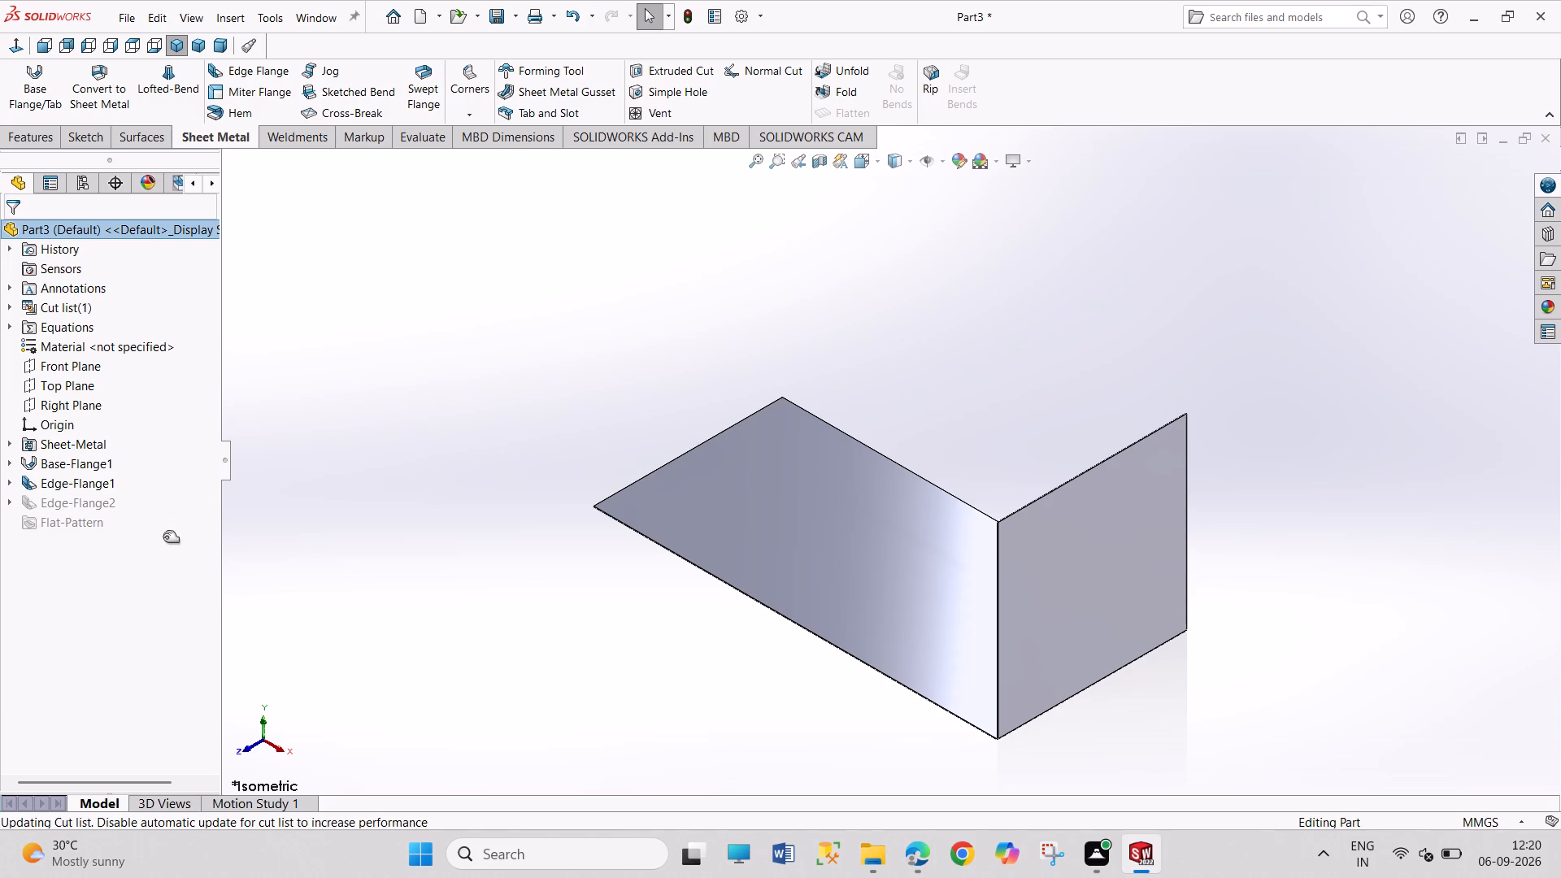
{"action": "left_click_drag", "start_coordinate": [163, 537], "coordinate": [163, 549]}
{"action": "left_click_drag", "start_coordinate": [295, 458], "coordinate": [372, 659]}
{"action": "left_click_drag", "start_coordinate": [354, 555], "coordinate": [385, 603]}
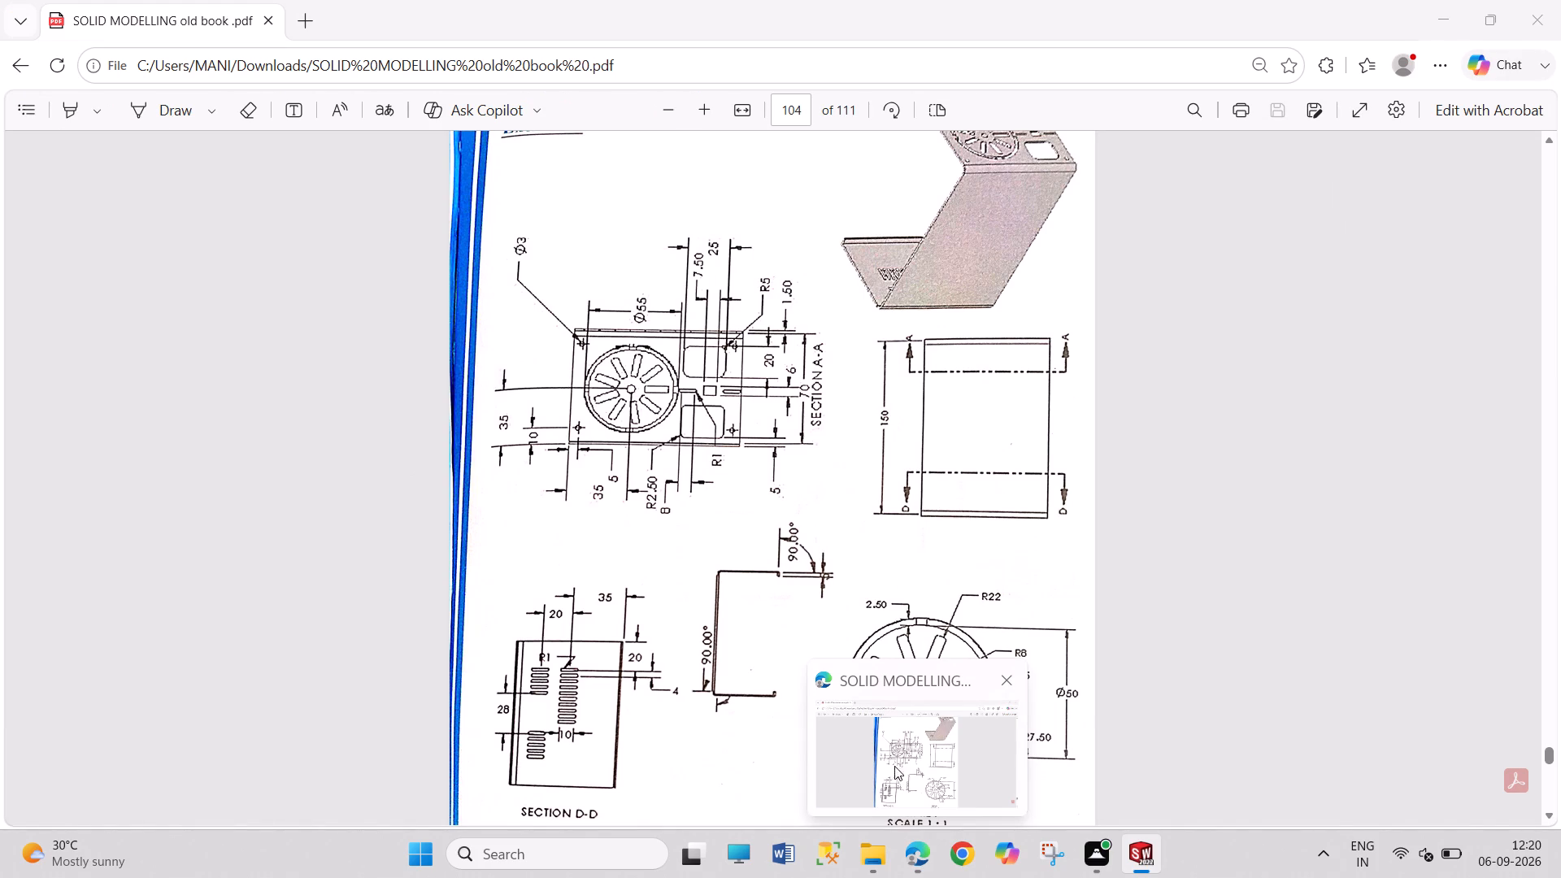
Start a sketch on the outer face of the +X edge flange.
{"action": "left_click", "coordinate": [1080, 553]}
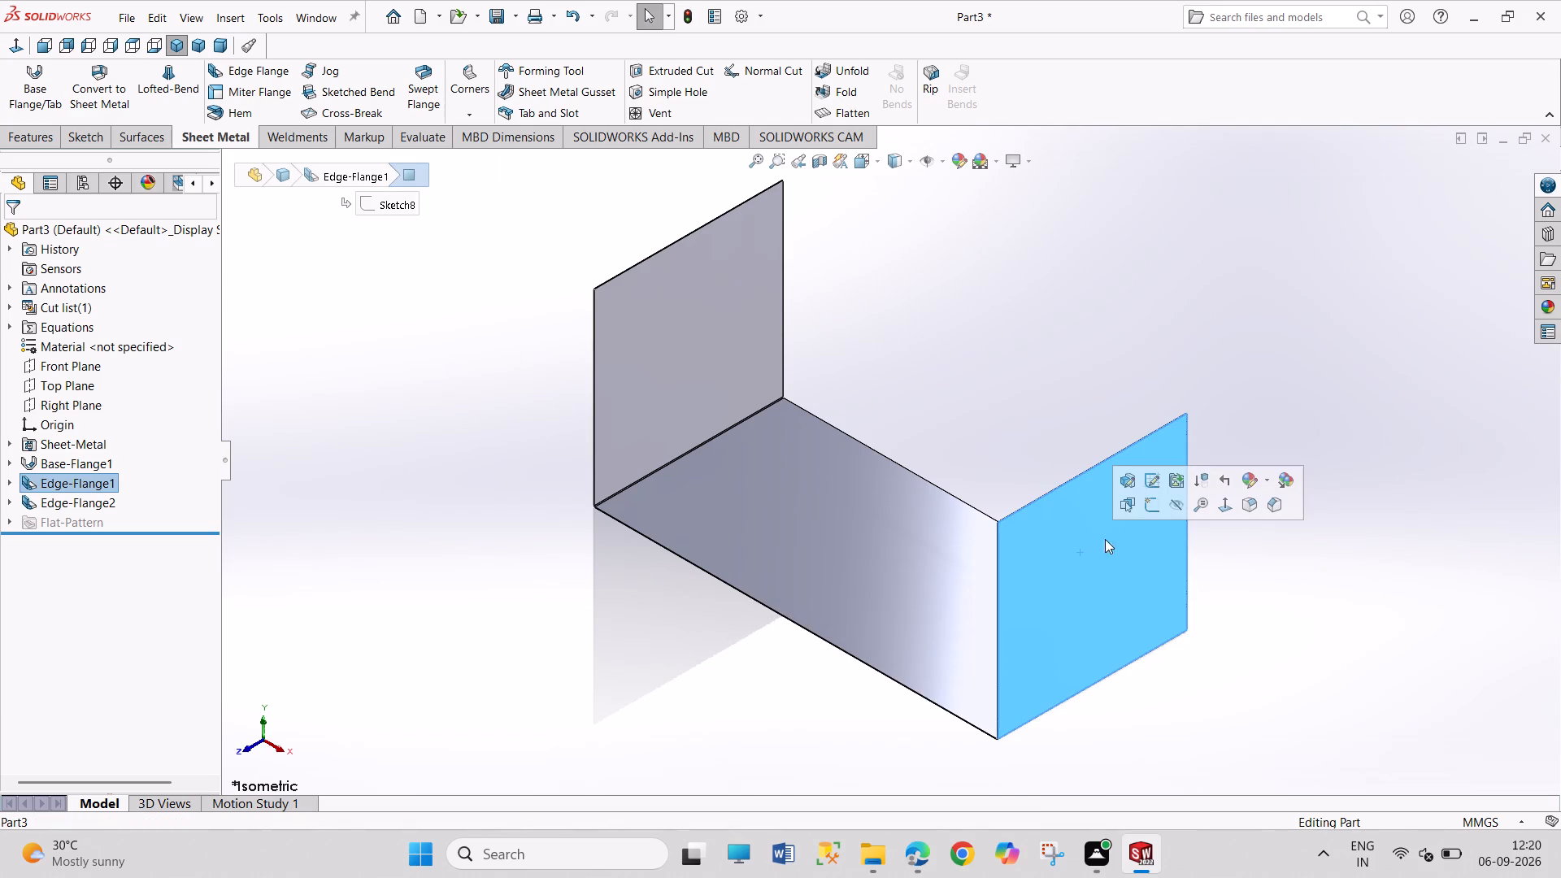
{"action": "left_click", "coordinate": [1156, 513]}
{"action": "left_click_drag", "start_coordinate": [1217, 513], "coordinate": [1262, 596]}
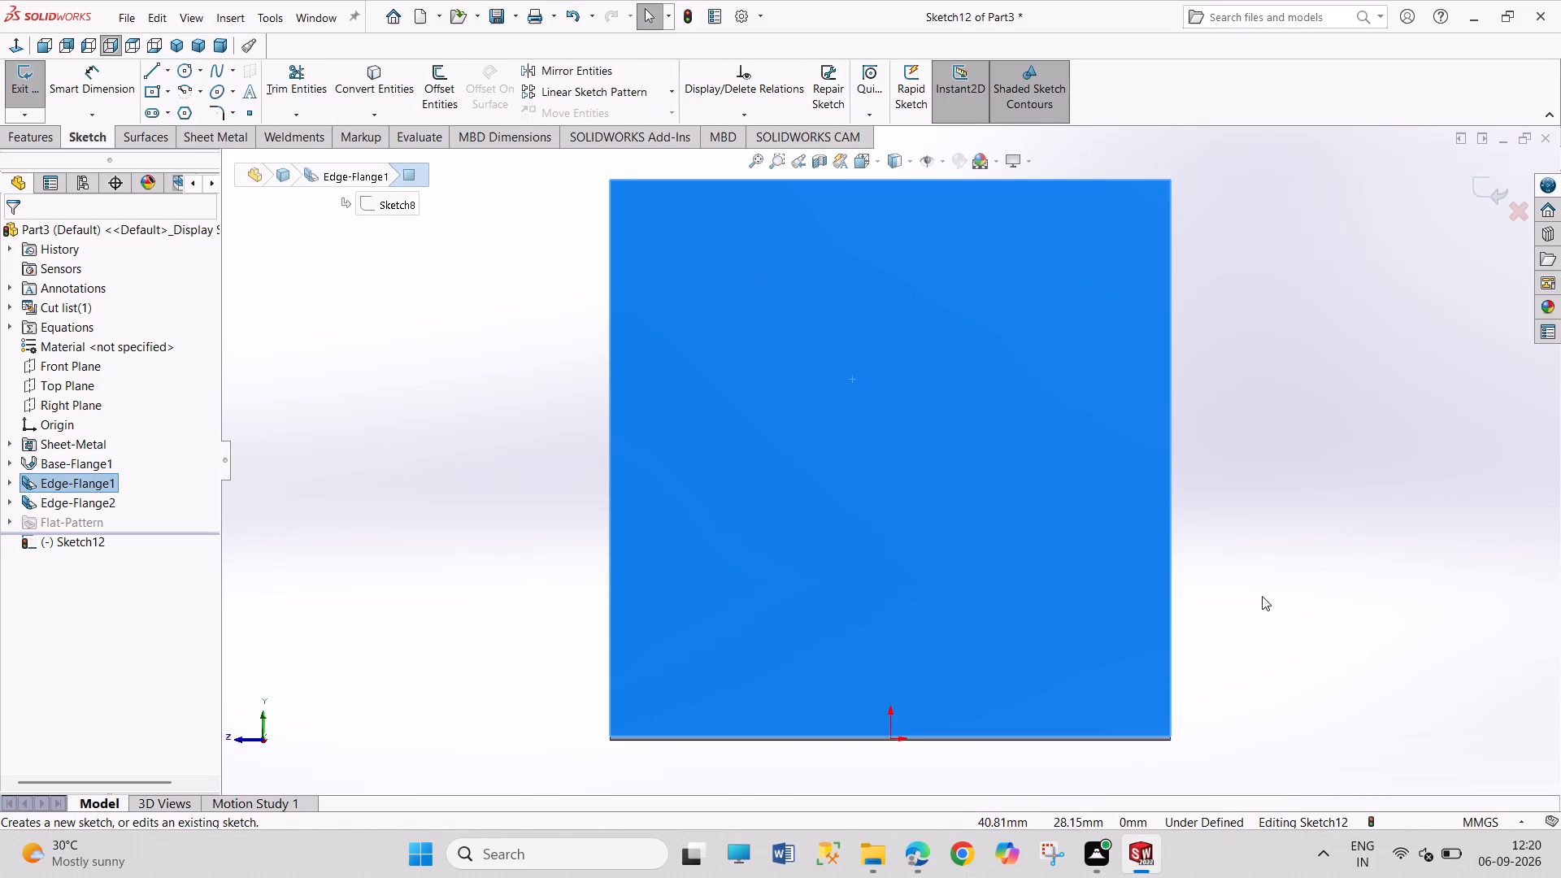
{"action": "left_click_drag", "start_coordinate": [1262, 596], "coordinate": [1269, 606]}
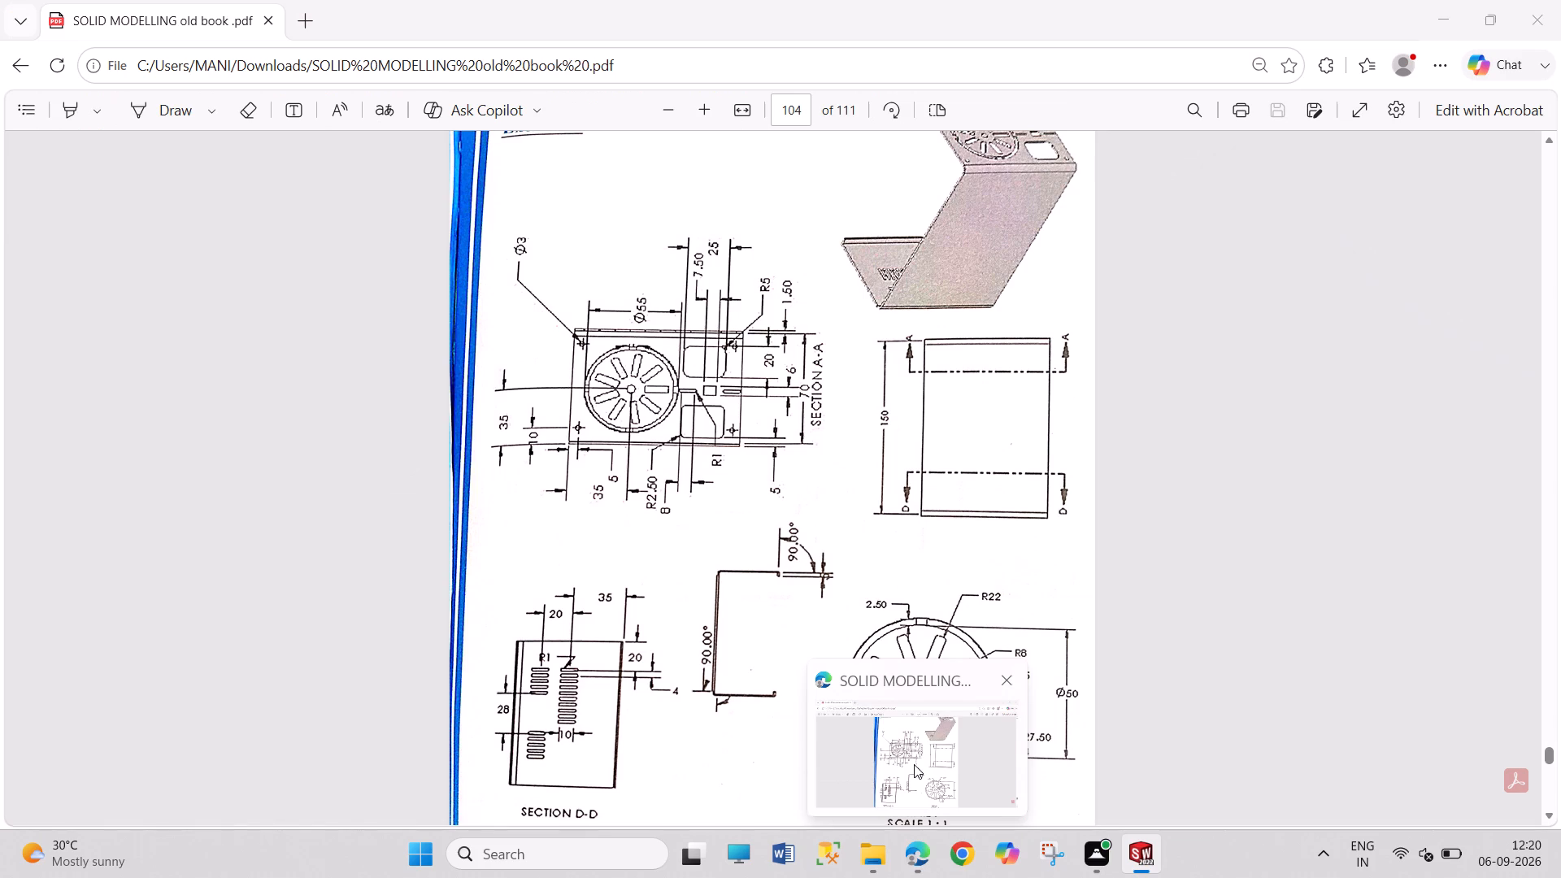
Check the PDF drawing in Microsoft Edge, and back in SOLIDWORKS sketch a circle about 38 mm directly above the origin, dimensioned to 55 mm diameter (27.5*2).
{"action": "left_click", "coordinate": [914, 764]}
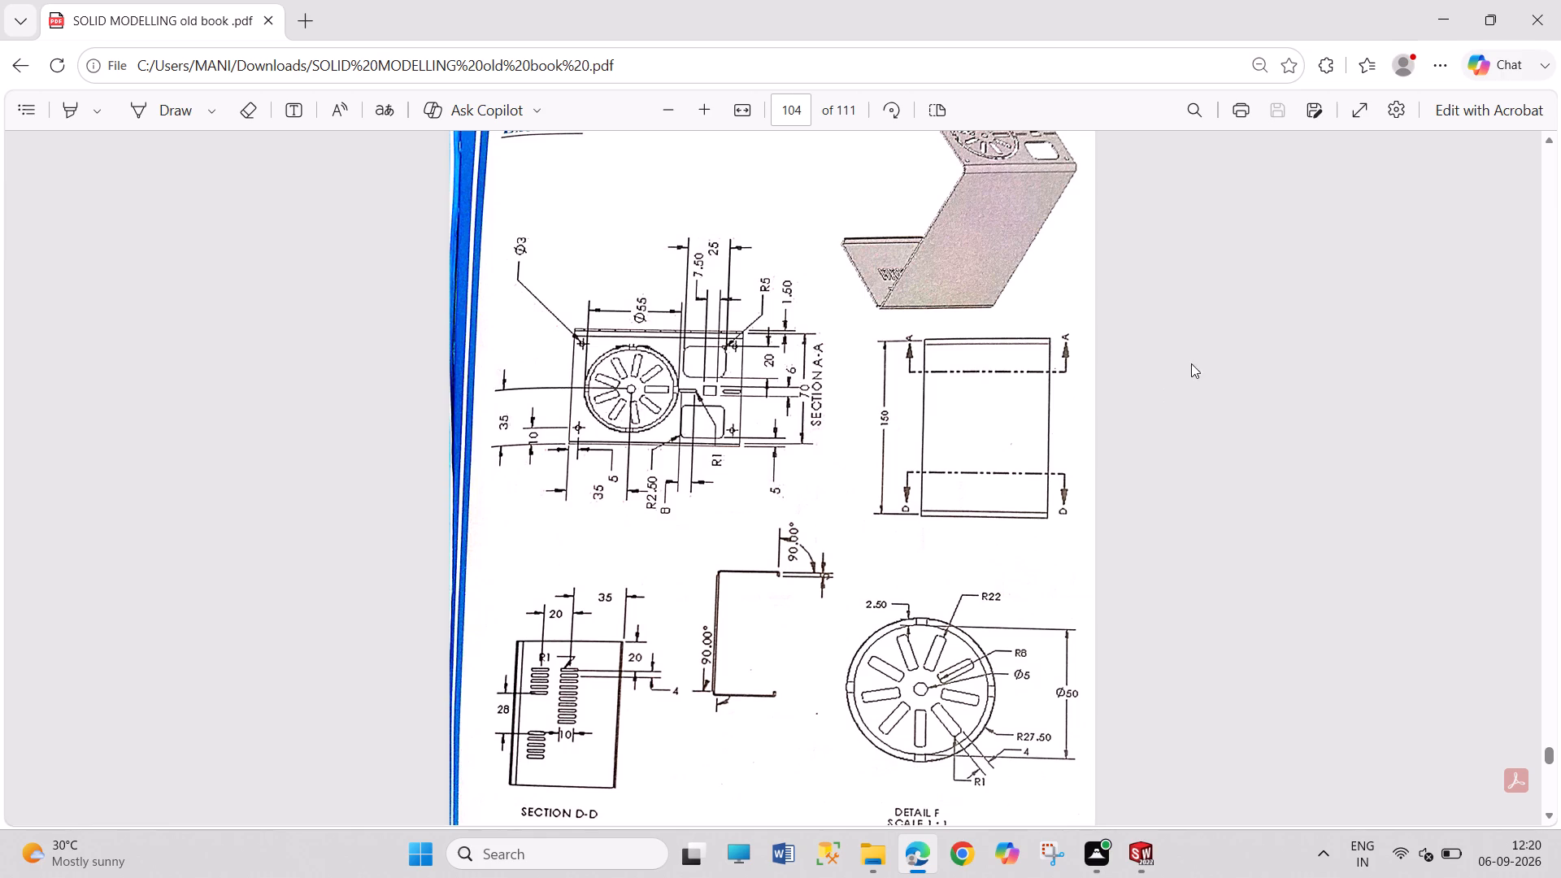
{"action": "left_click", "coordinate": [1141, 856]}
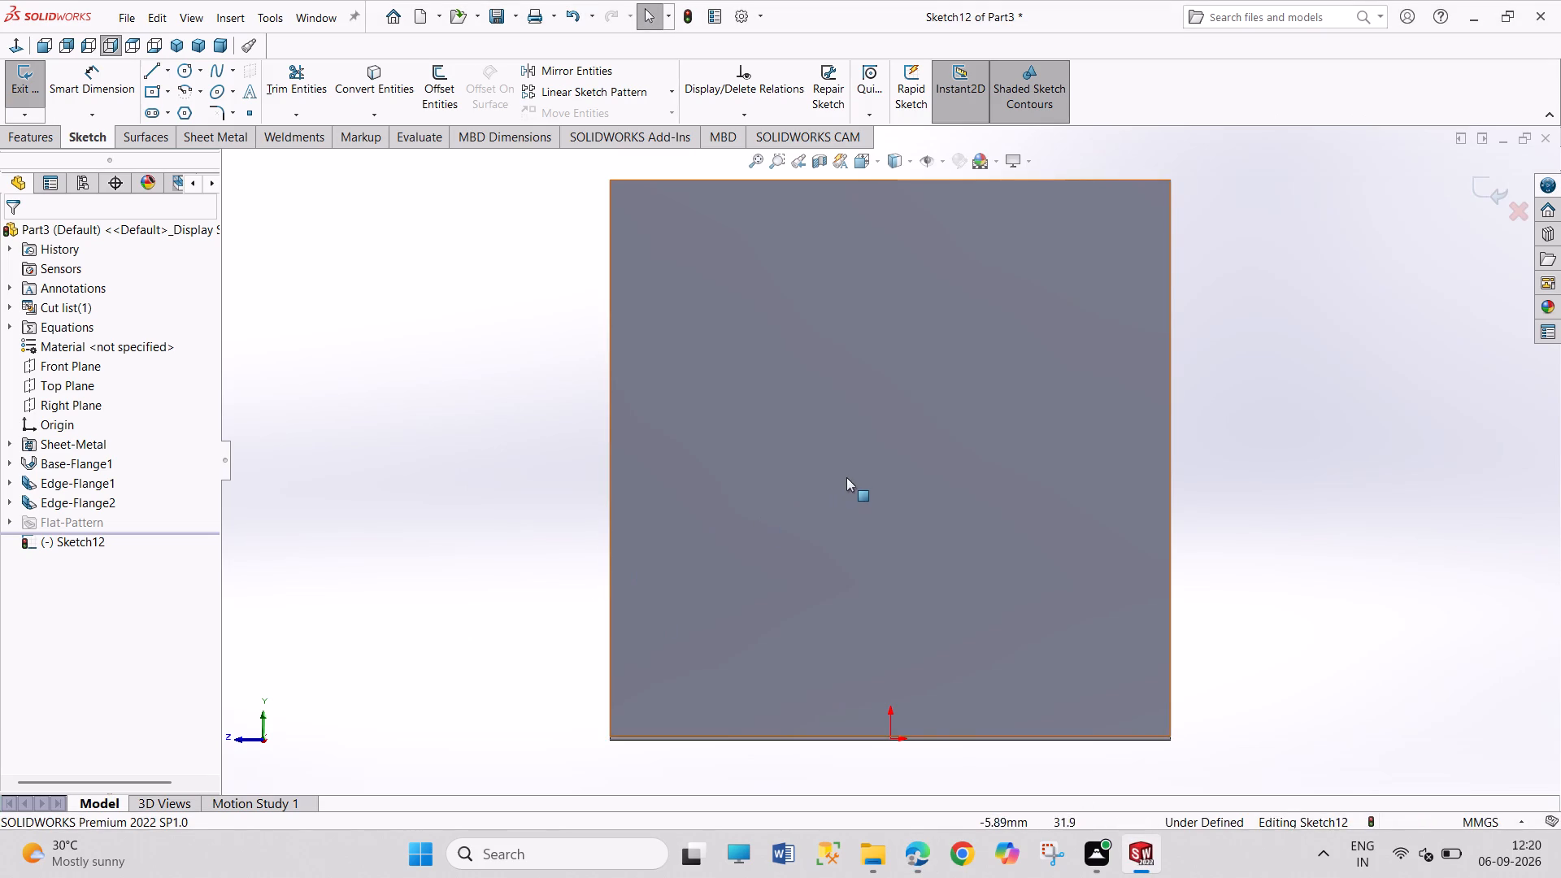
{"action": "left_click", "coordinate": [186, 76]}
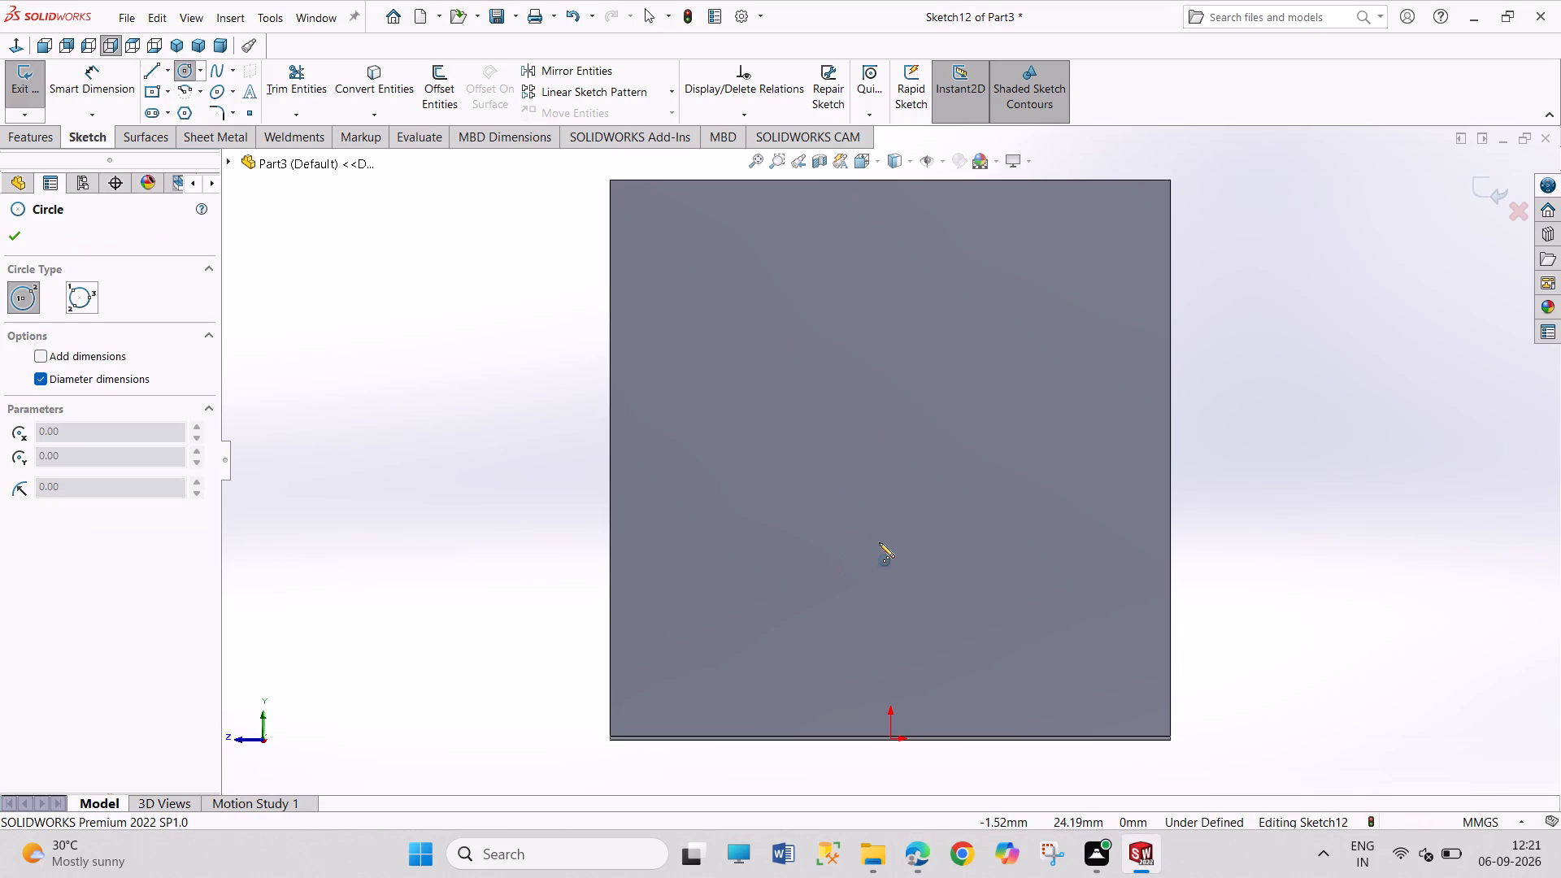
{"action": "left_click", "coordinate": [888, 432]}
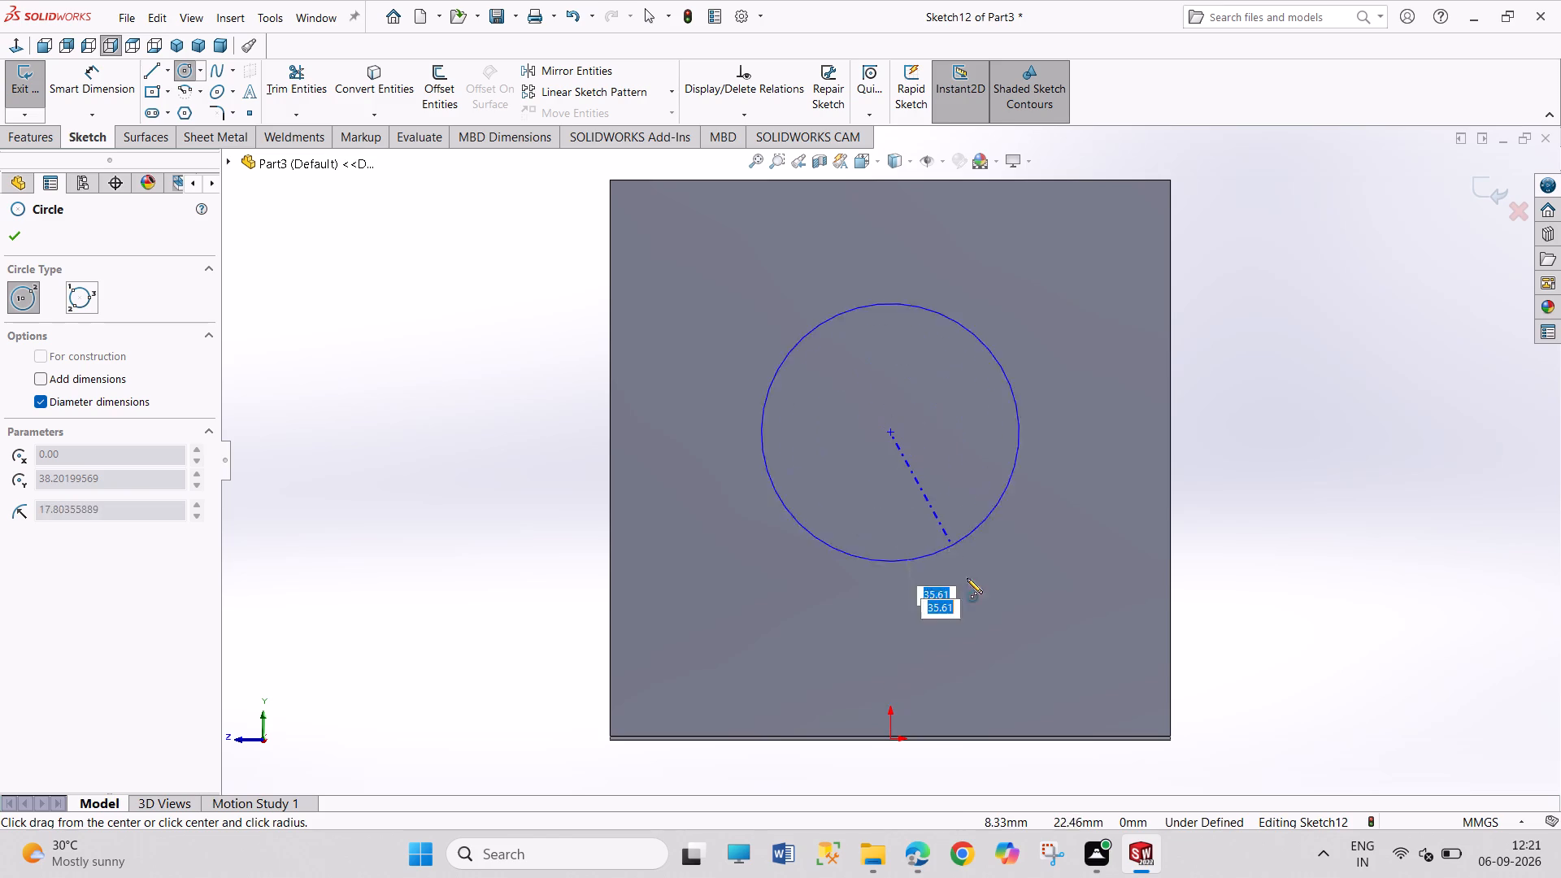
{"action": "left_click", "coordinate": [984, 606]}
{"action": "right_click_drag", "start_coordinate": [1318, 716], "coordinate": [1315, 314]}
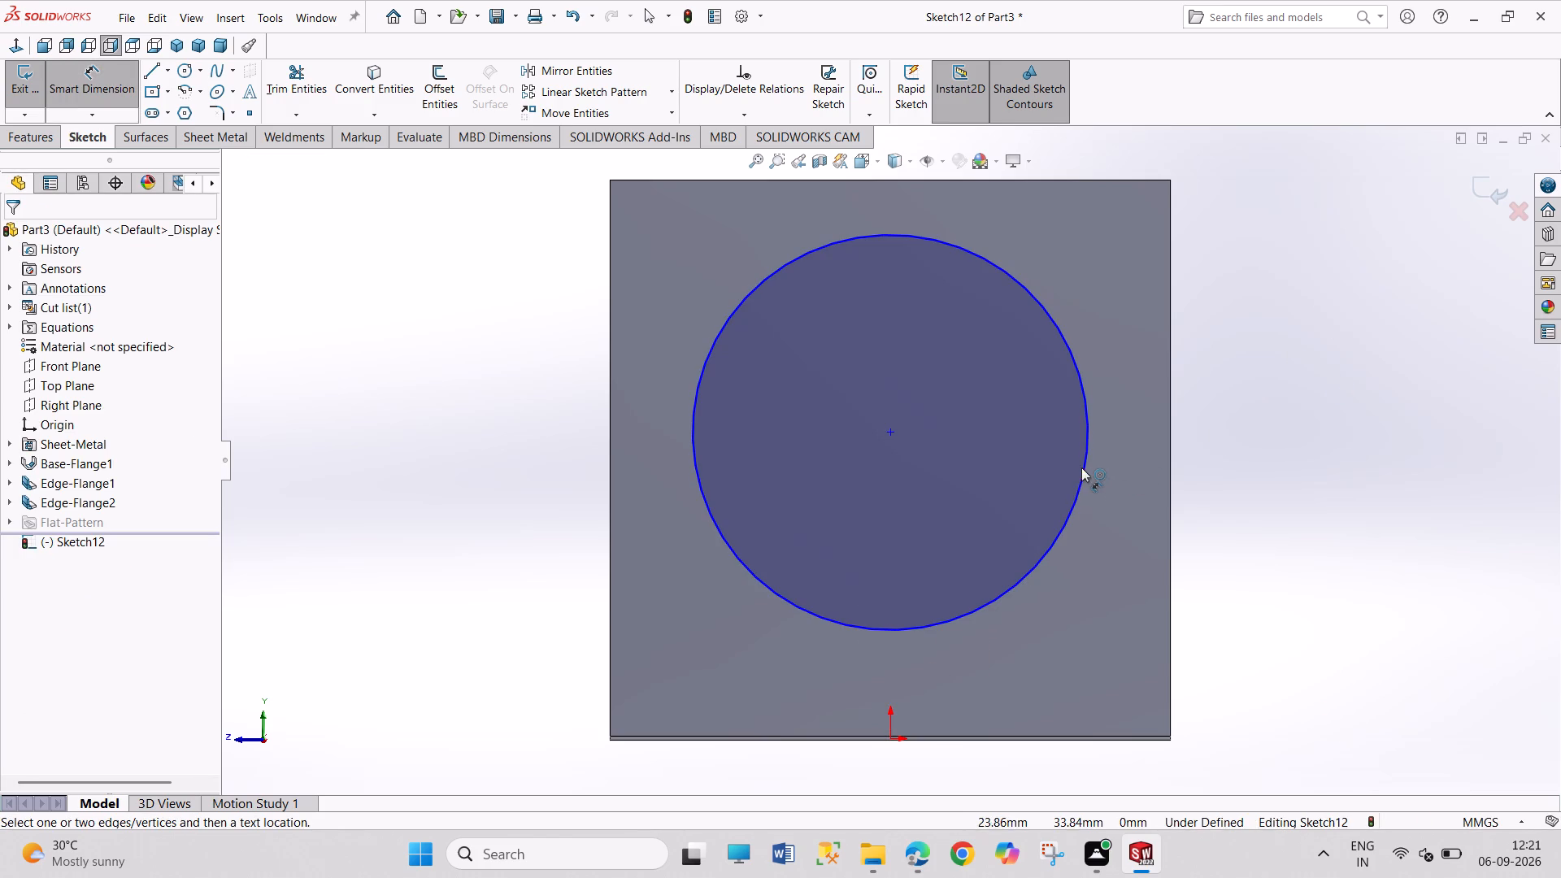
{"action": "left_click", "coordinate": [1081, 467]}
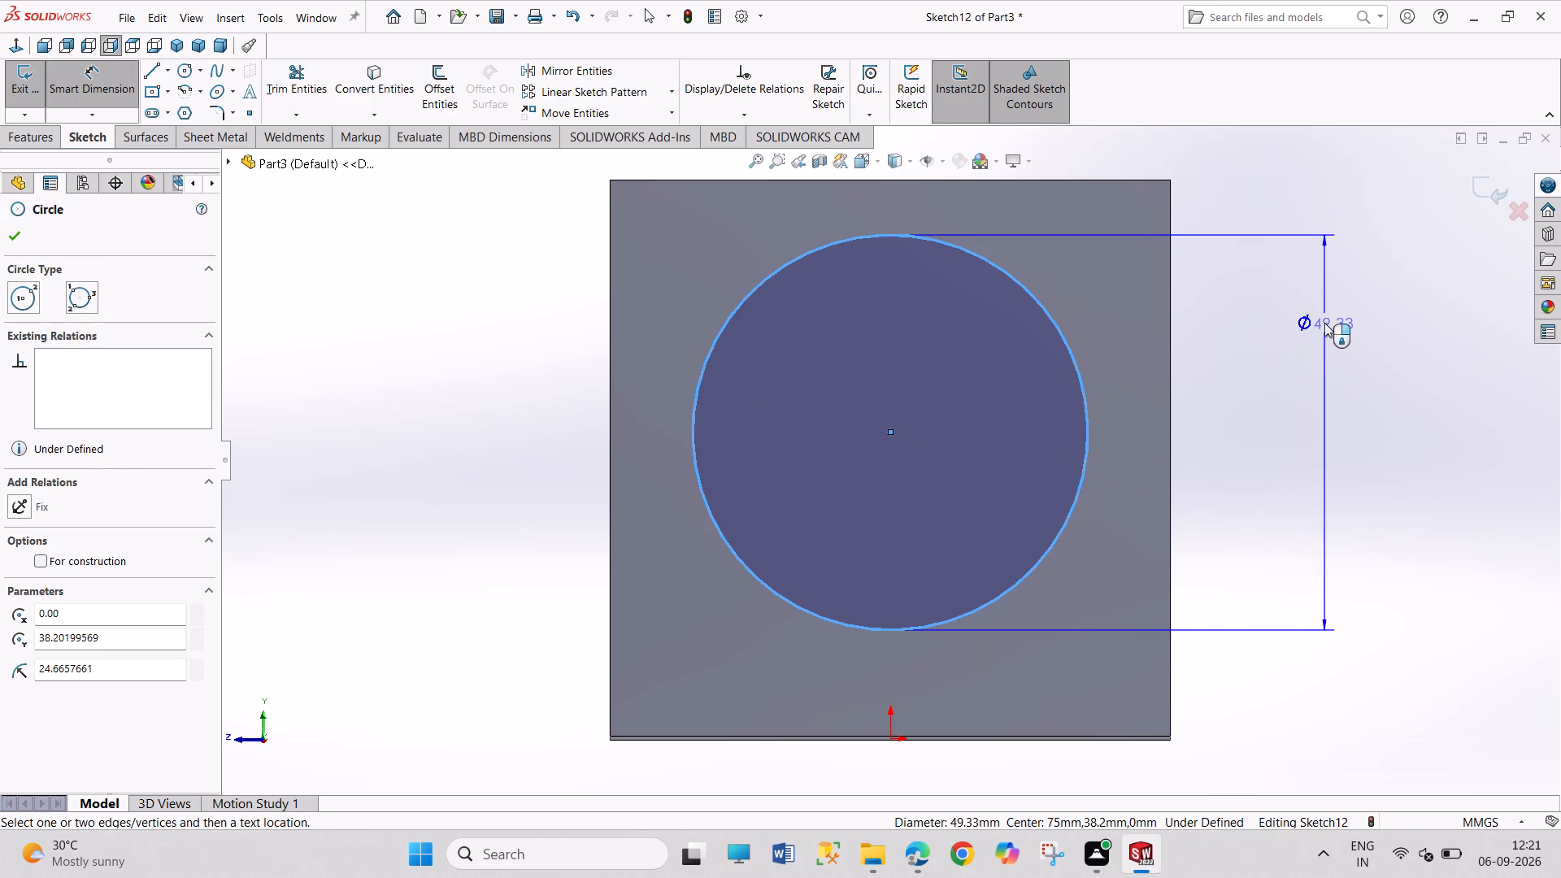
{"action": "left_click", "coordinate": [1324, 323]}
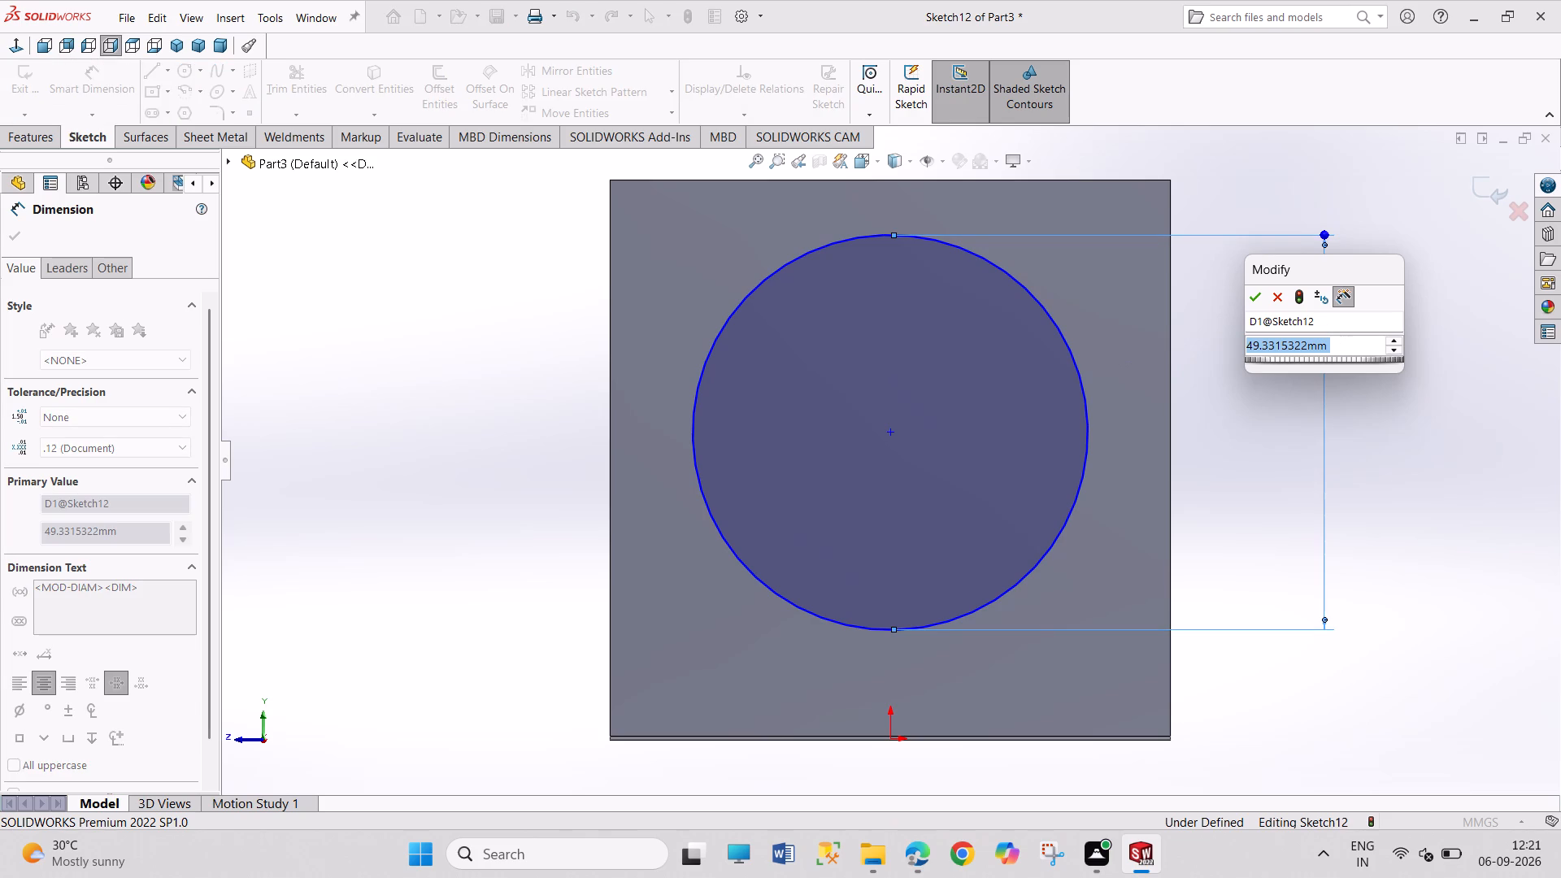
{"action": "type", "text": "27.5"}
{"action": "type", "text": "*2"}
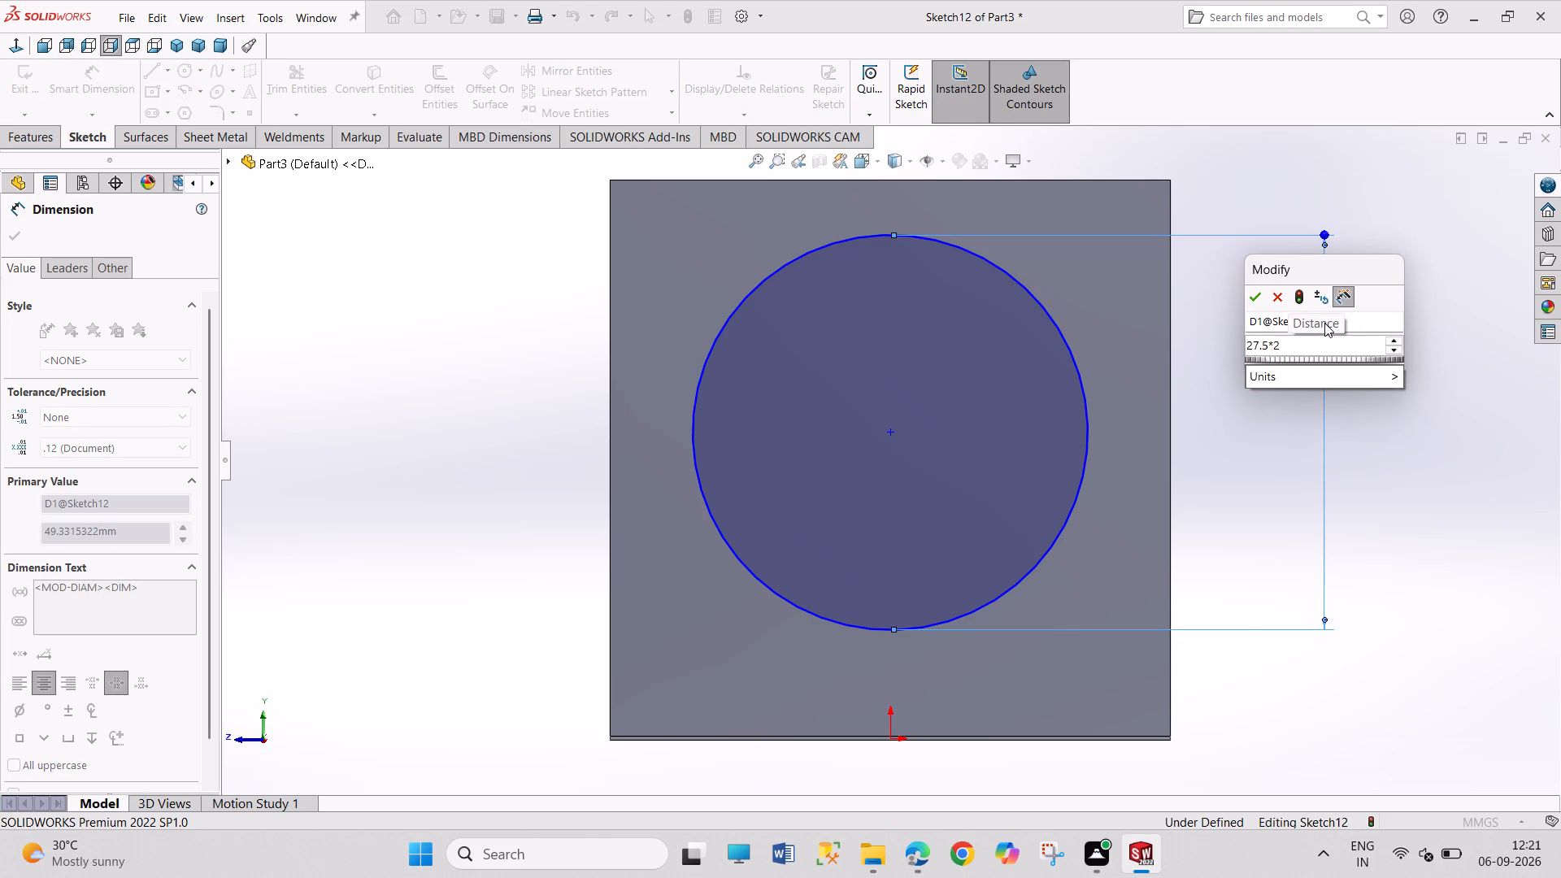
{"action": "key", "text": "Return"}
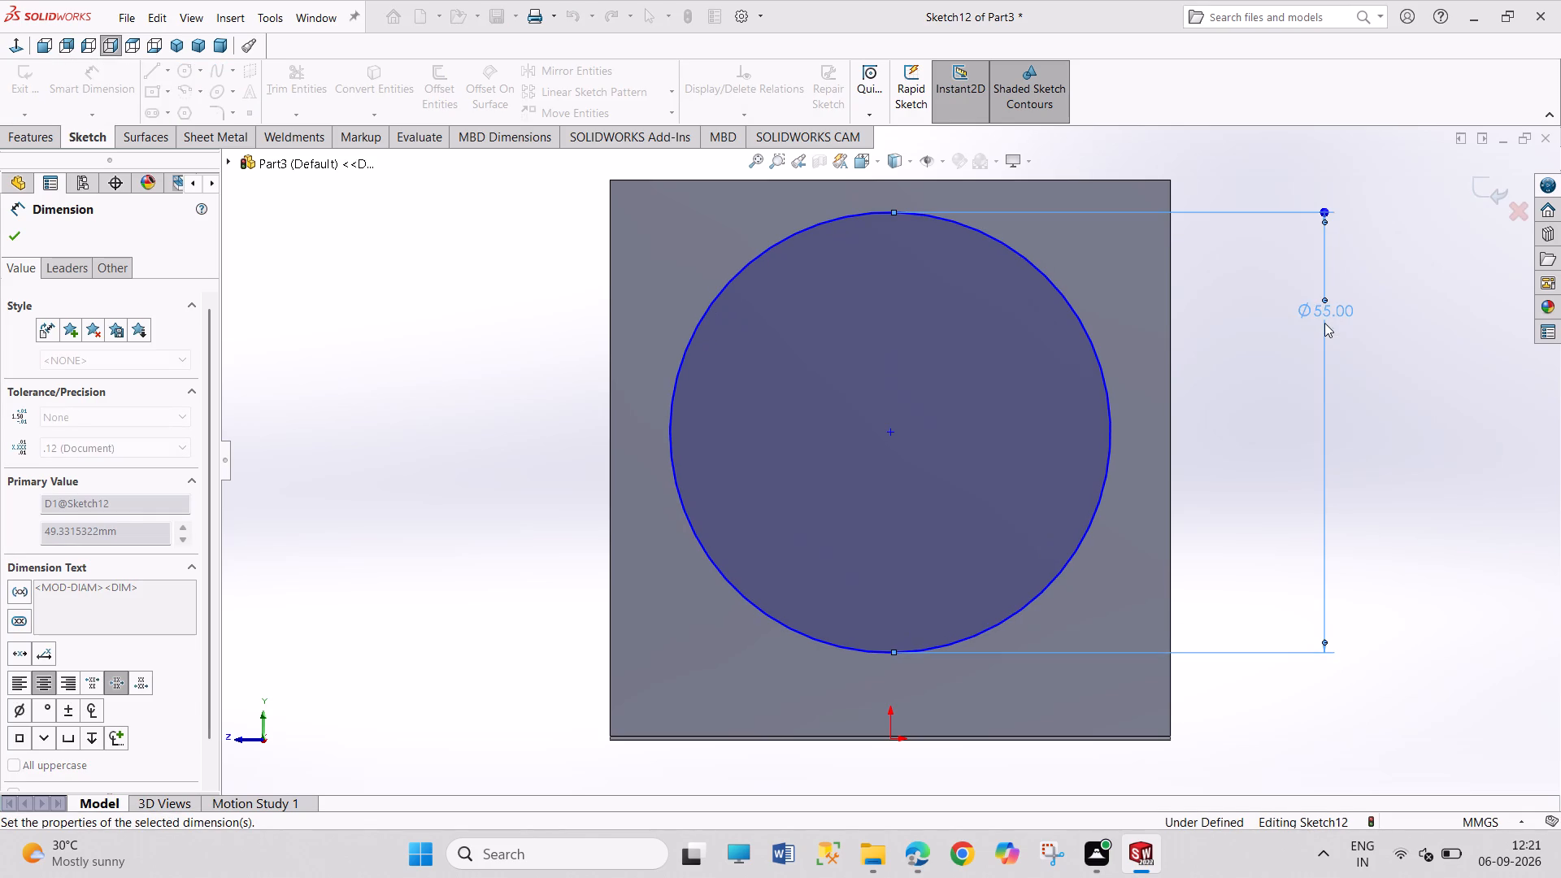
{"action": "right_click", "coordinate": [1266, 405]}
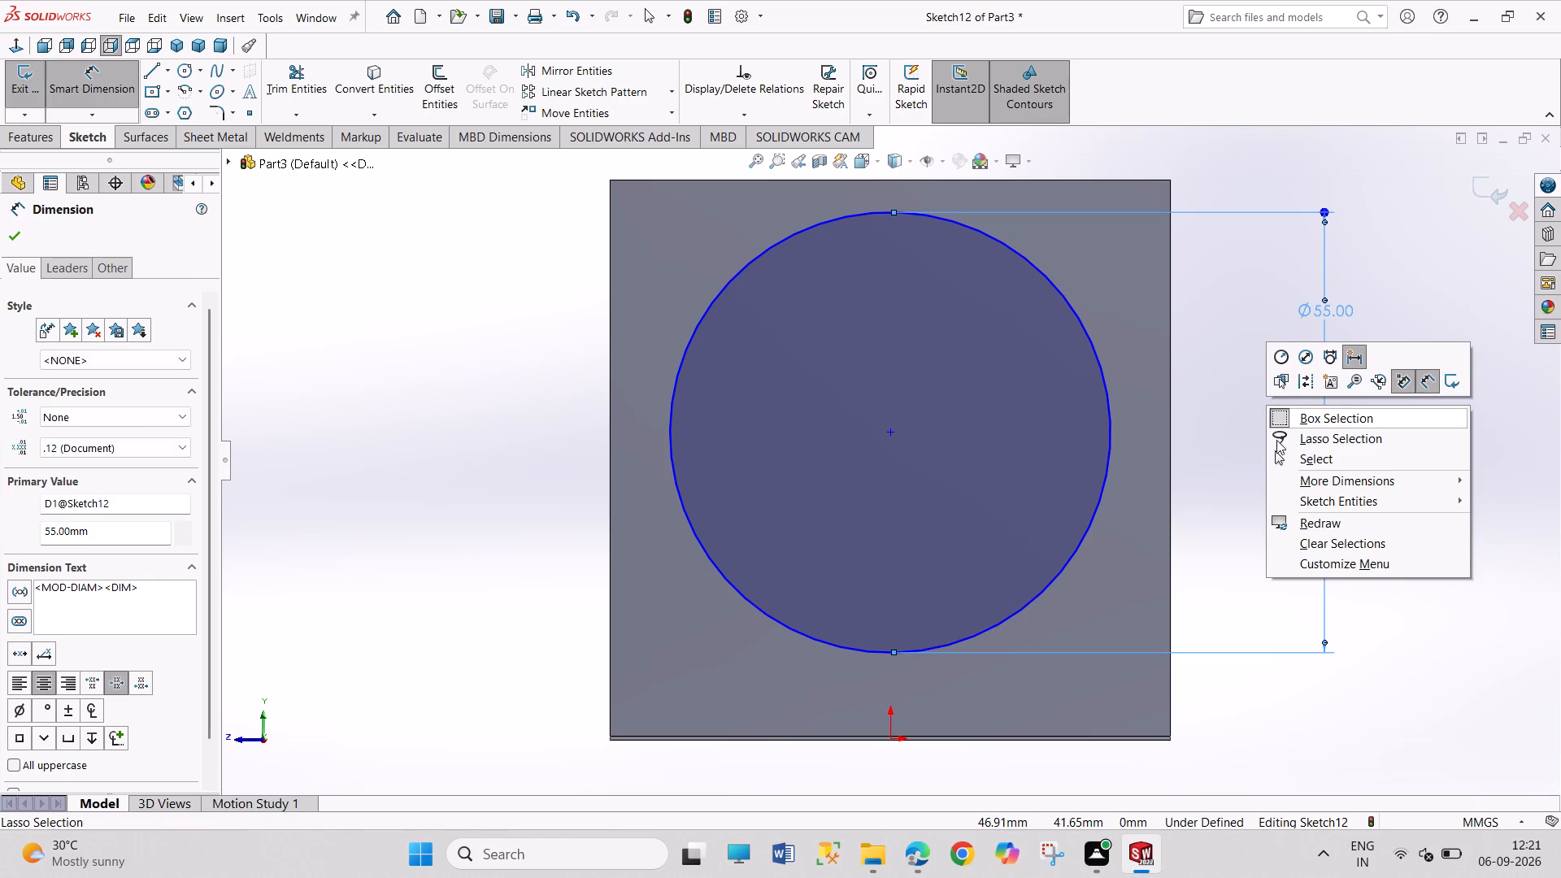
{"action": "left_click", "coordinate": [1279, 458]}
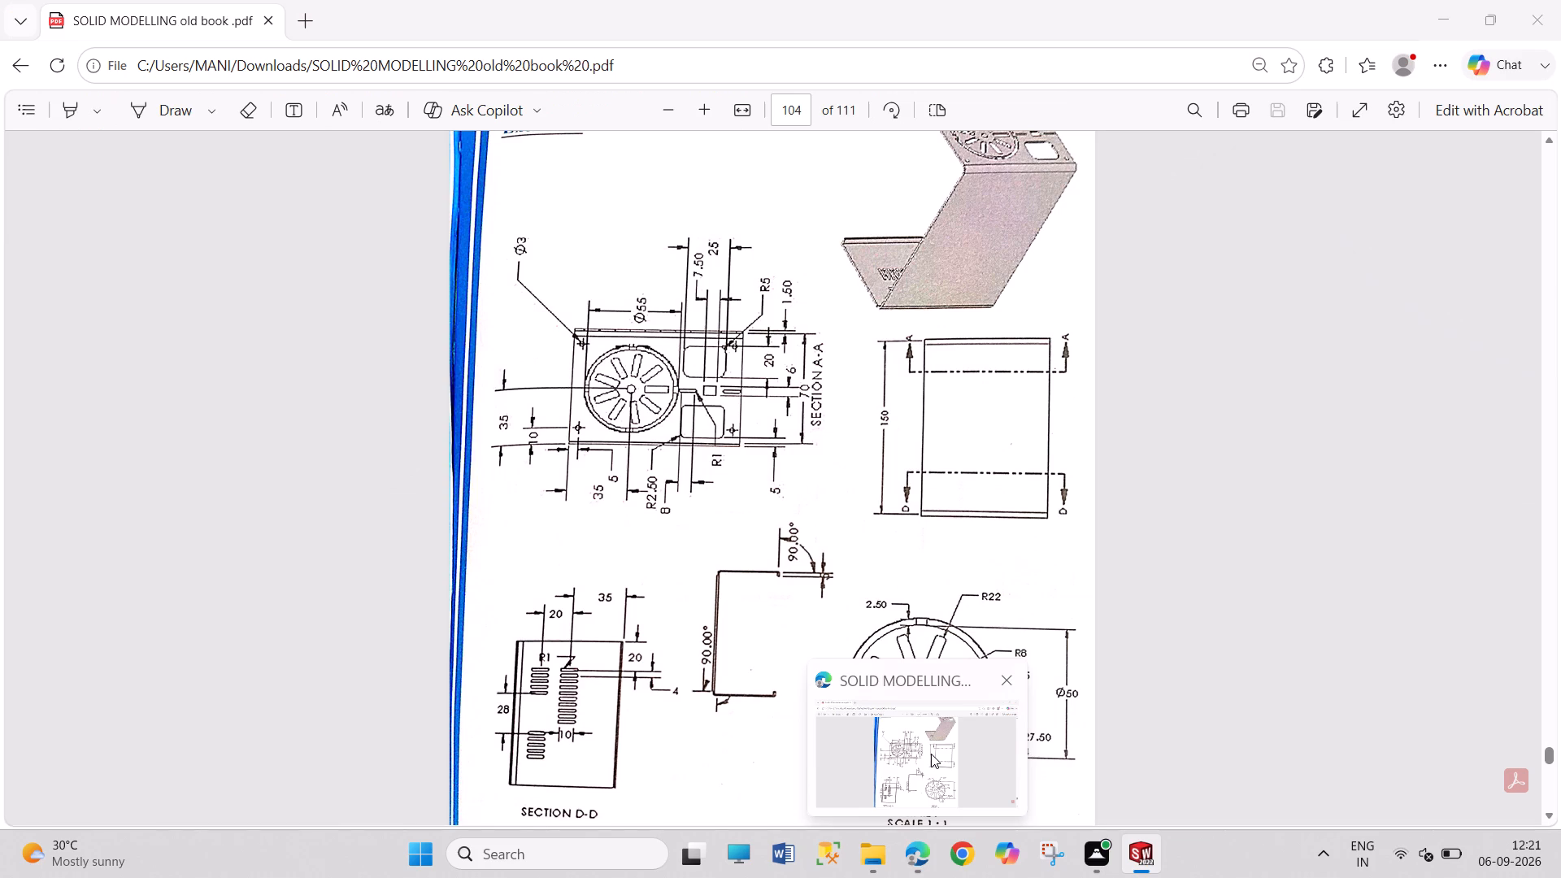
Check the PDF drawing in Microsoft Edge, and back in SOLIDWORKS dimension the circle's centre 35 mm above the origin.
{"action": "left_click", "coordinate": [932, 753]}
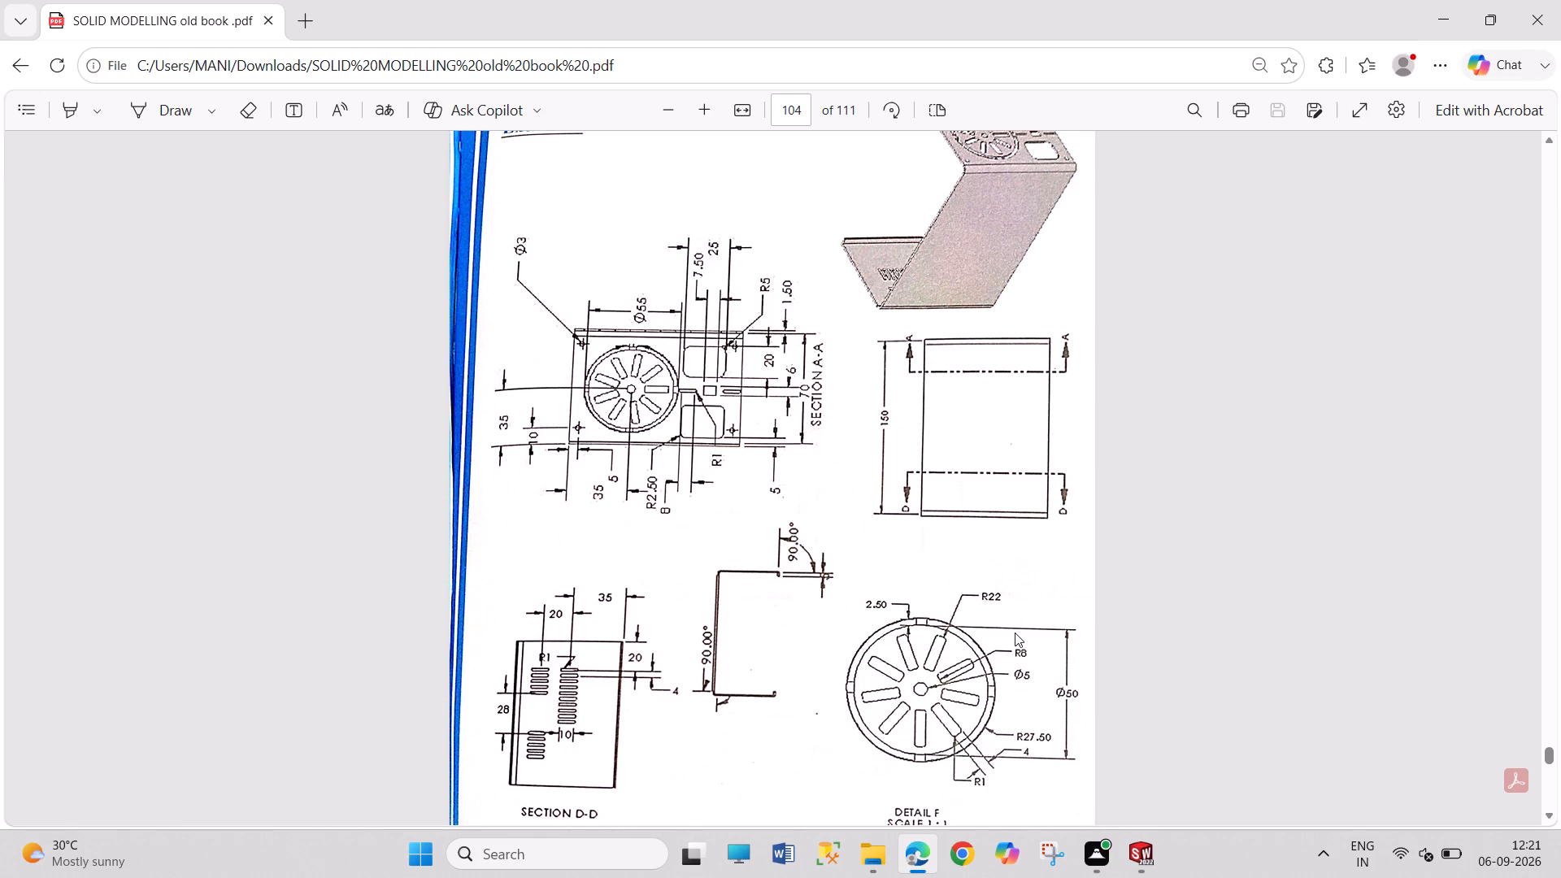
{"action": "left_click", "coordinate": [1136, 843]}
{"action": "right_click_drag", "start_coordinate": [1208, 770], "coordinate": [1247, 528]}
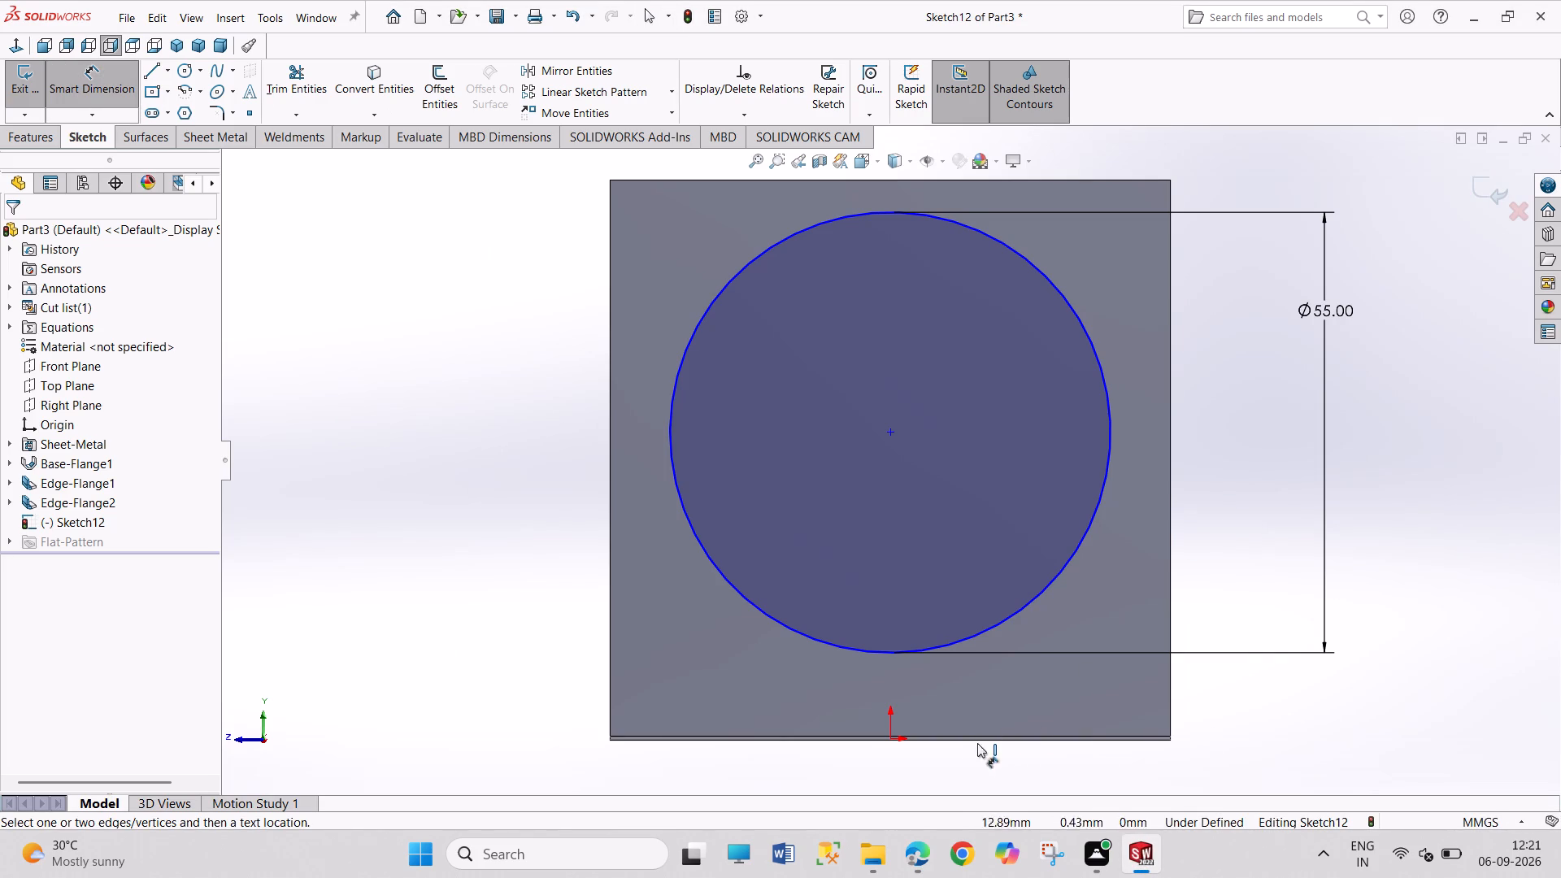
{"action": "left_click_drag", "start_coordinate": [892, 737], "coordinate": [900, 736]}
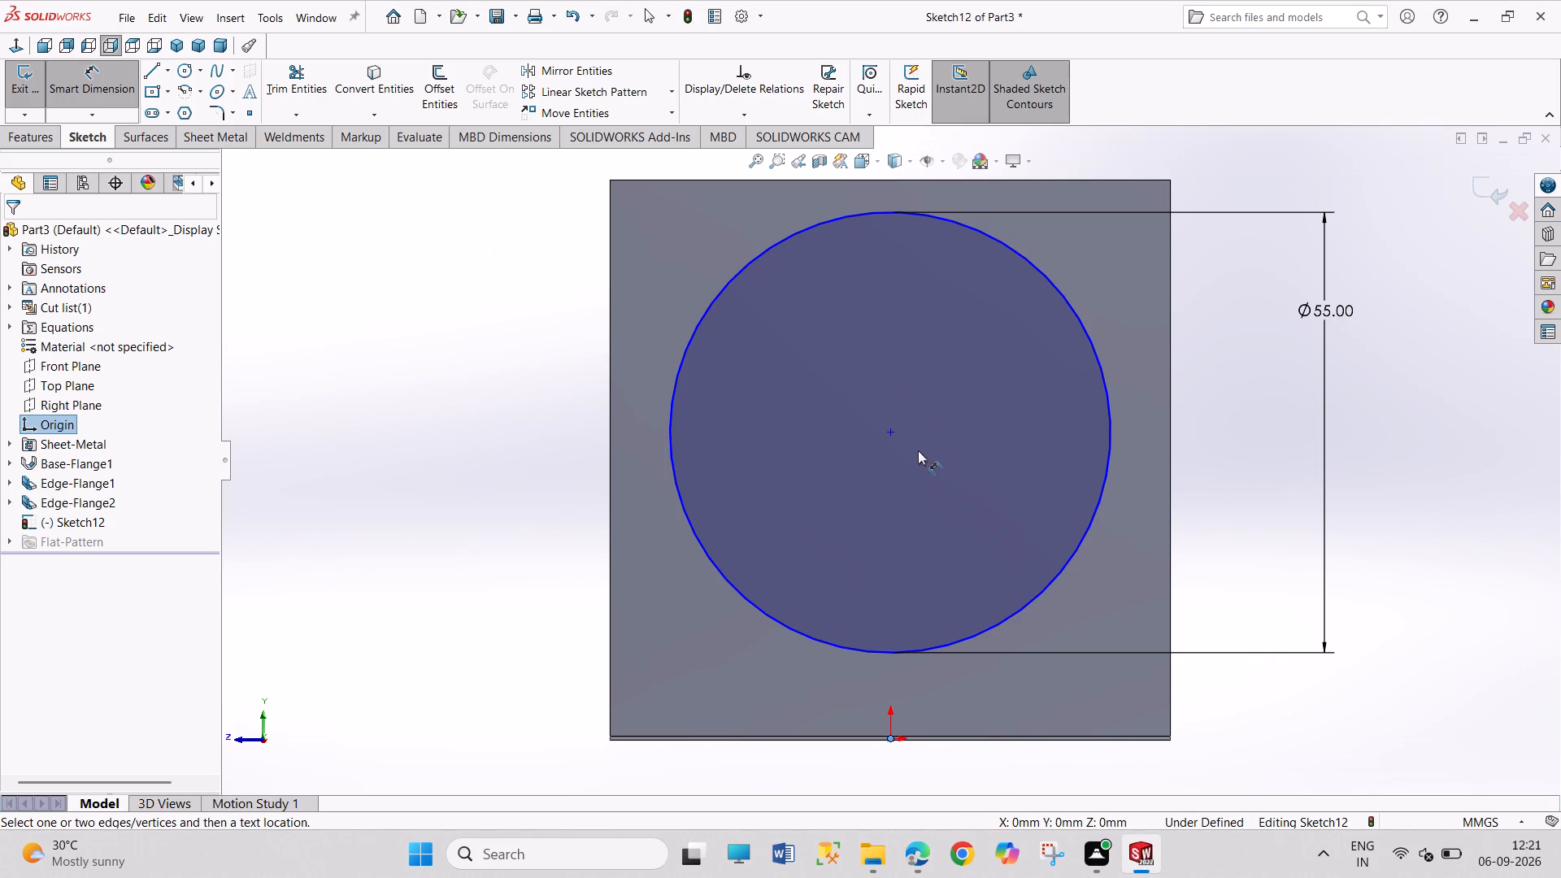
{"action": "left_click_drag", "start_coordinate": [893, 435], "coordinate": [911, 447]}
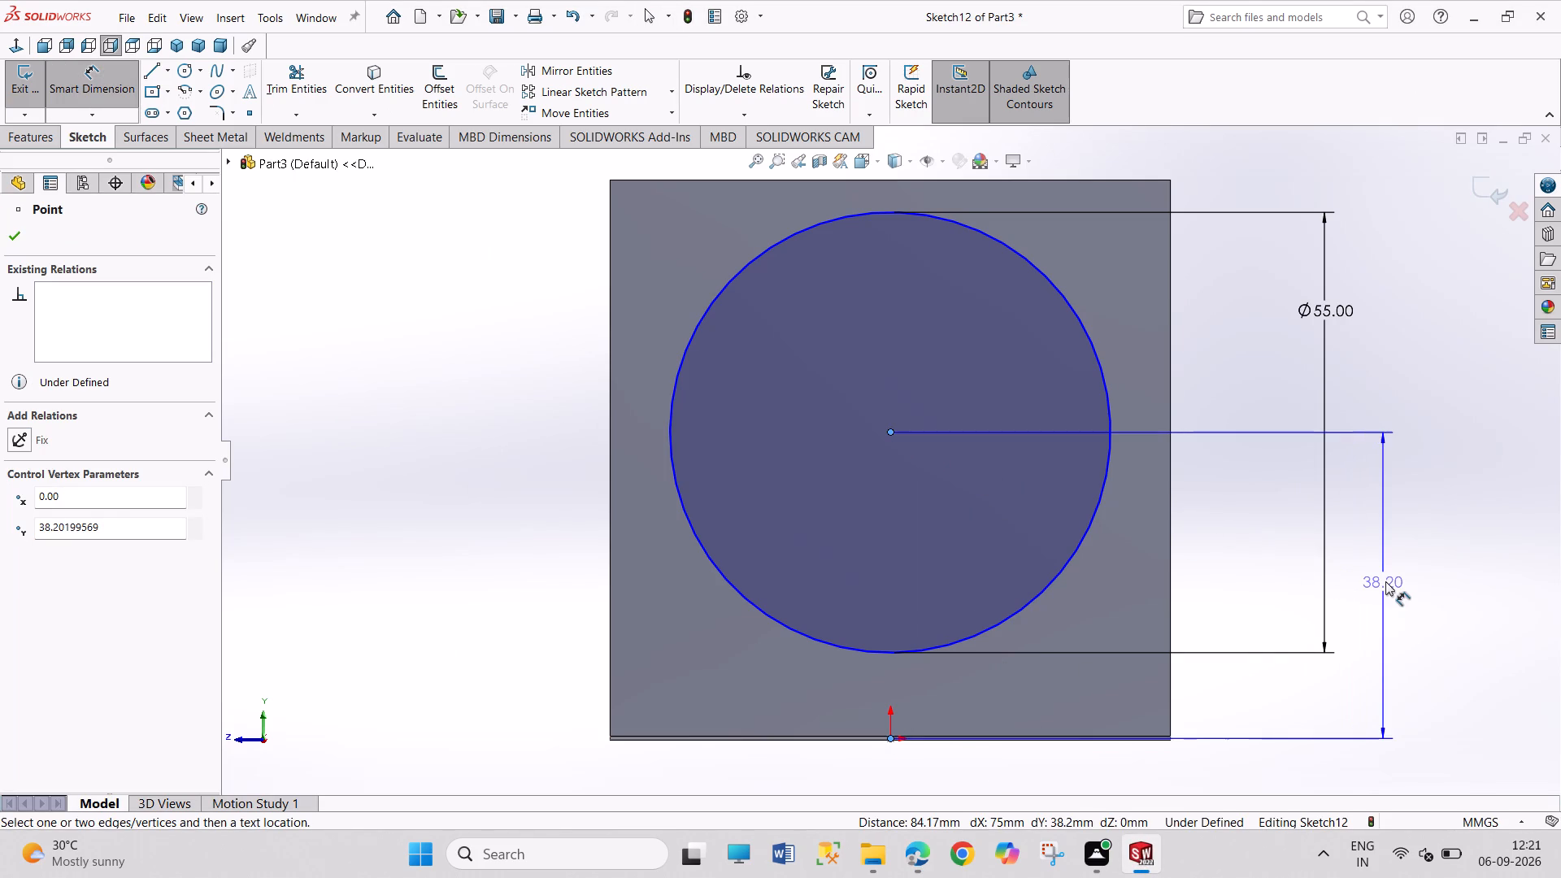
{"action": "left_click", "coordinate": [1385, 581]}
{"action": "type", "text": "35"}
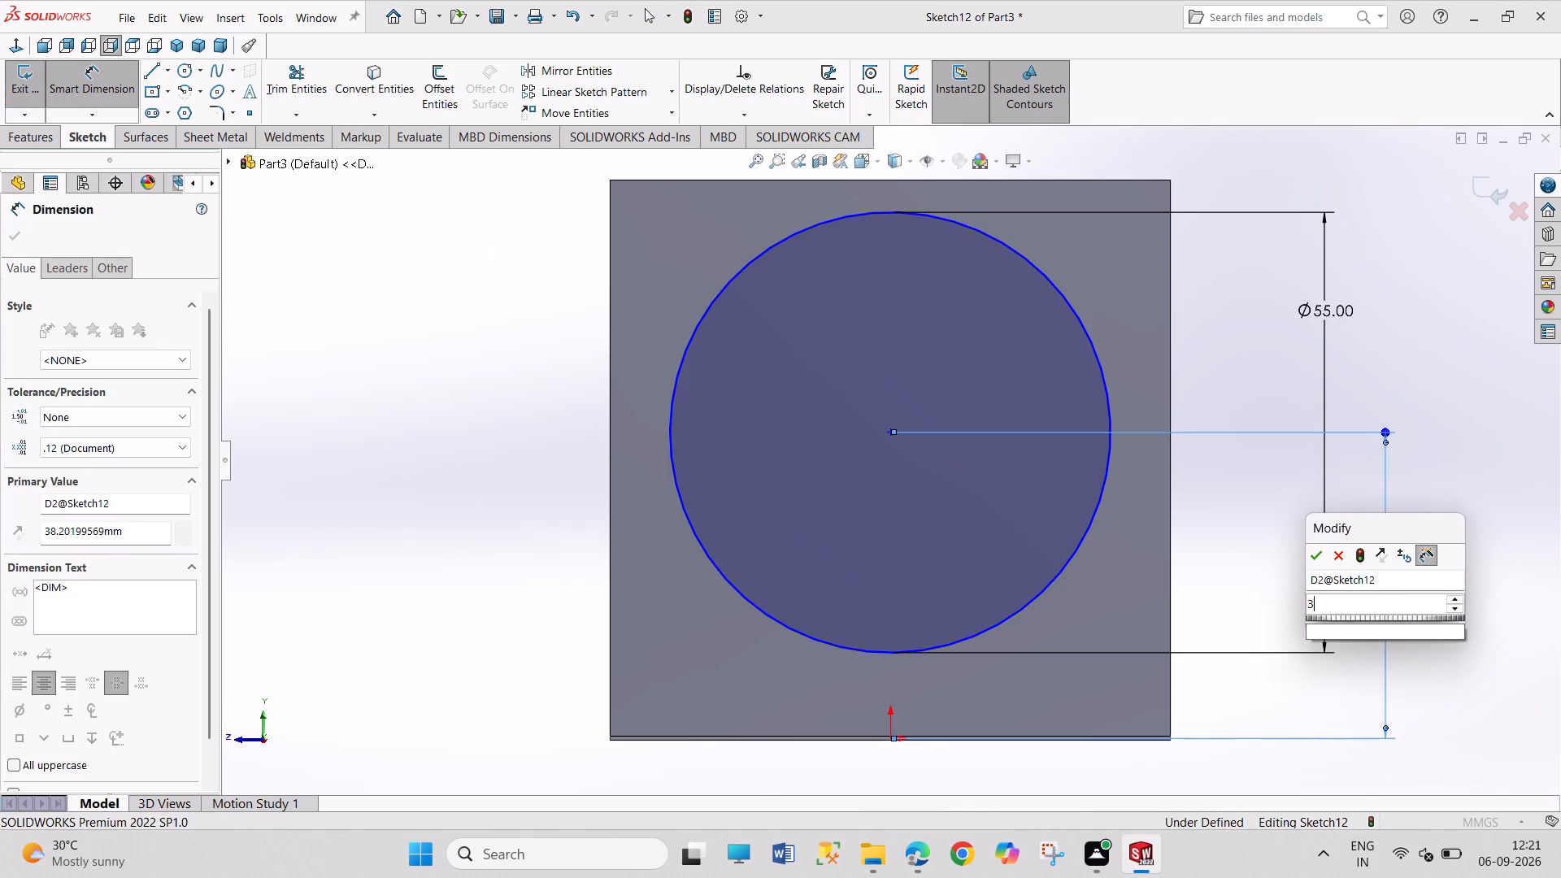
{"action": "key", "text": "Return"}
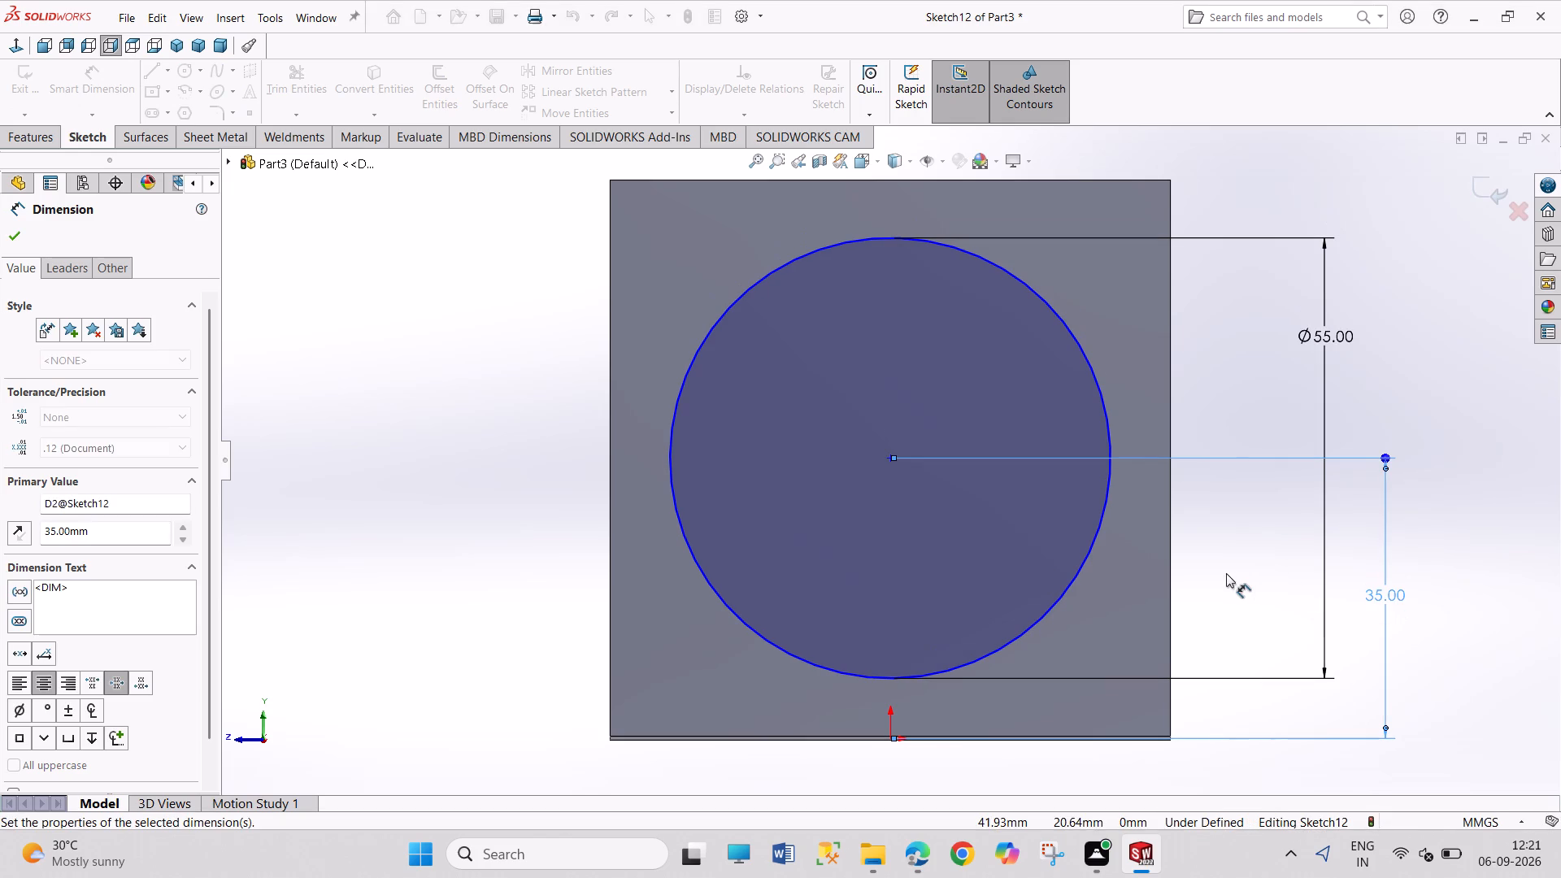
{"action": "right_click", "coordinate": [1225, 574]}
{"action": "left_click", "coordinate": [1233, 624]}
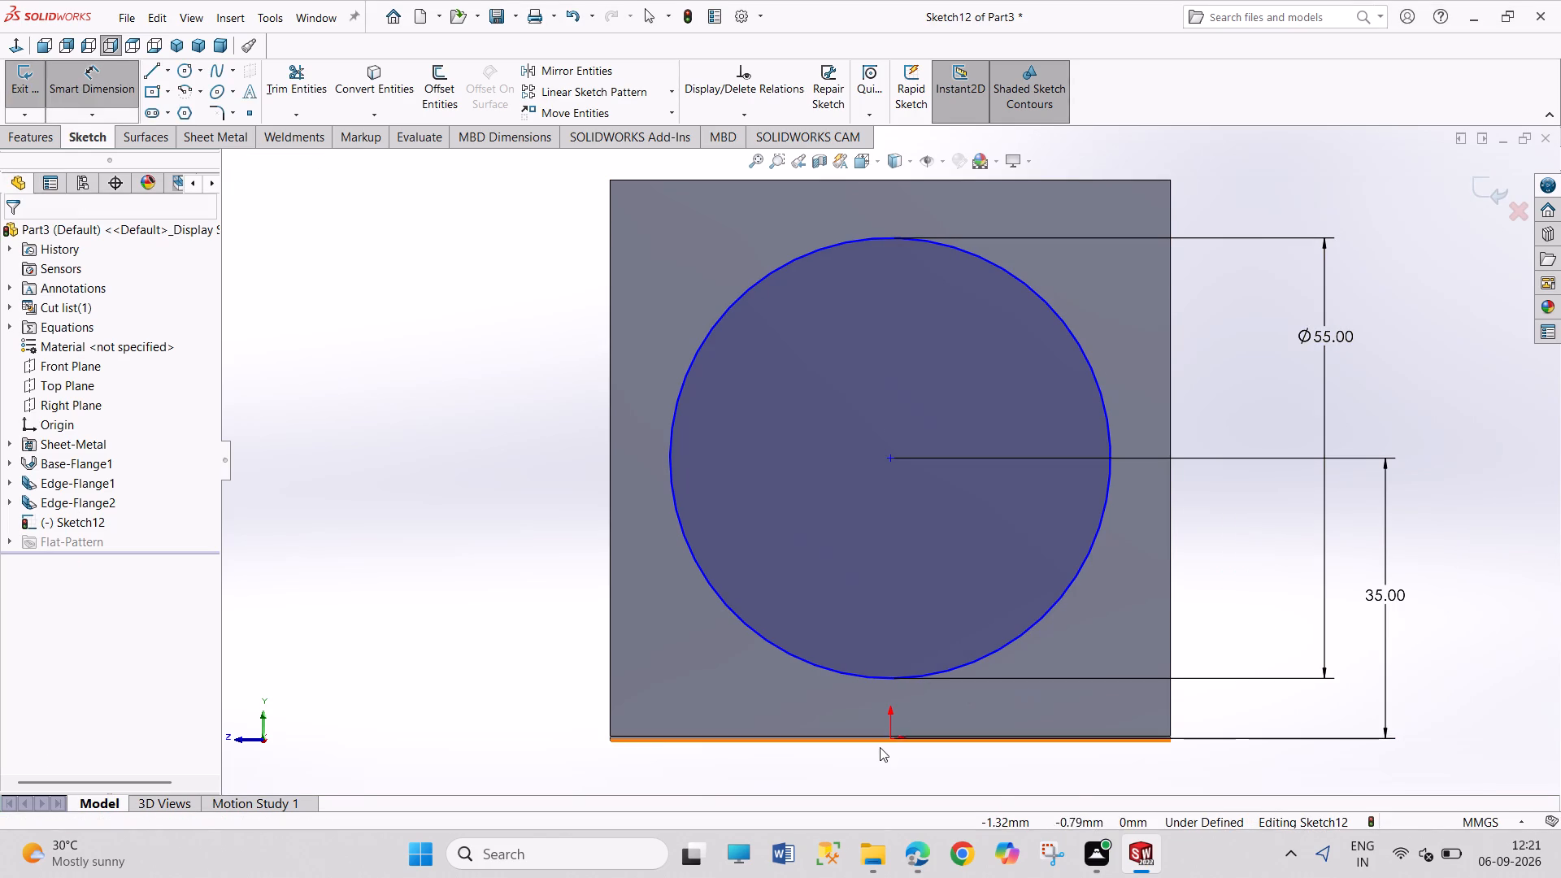
Add a Vertical relation between the origin and the circle's centre point.
{"action": "left_click", "coordinate": [889, 737]}
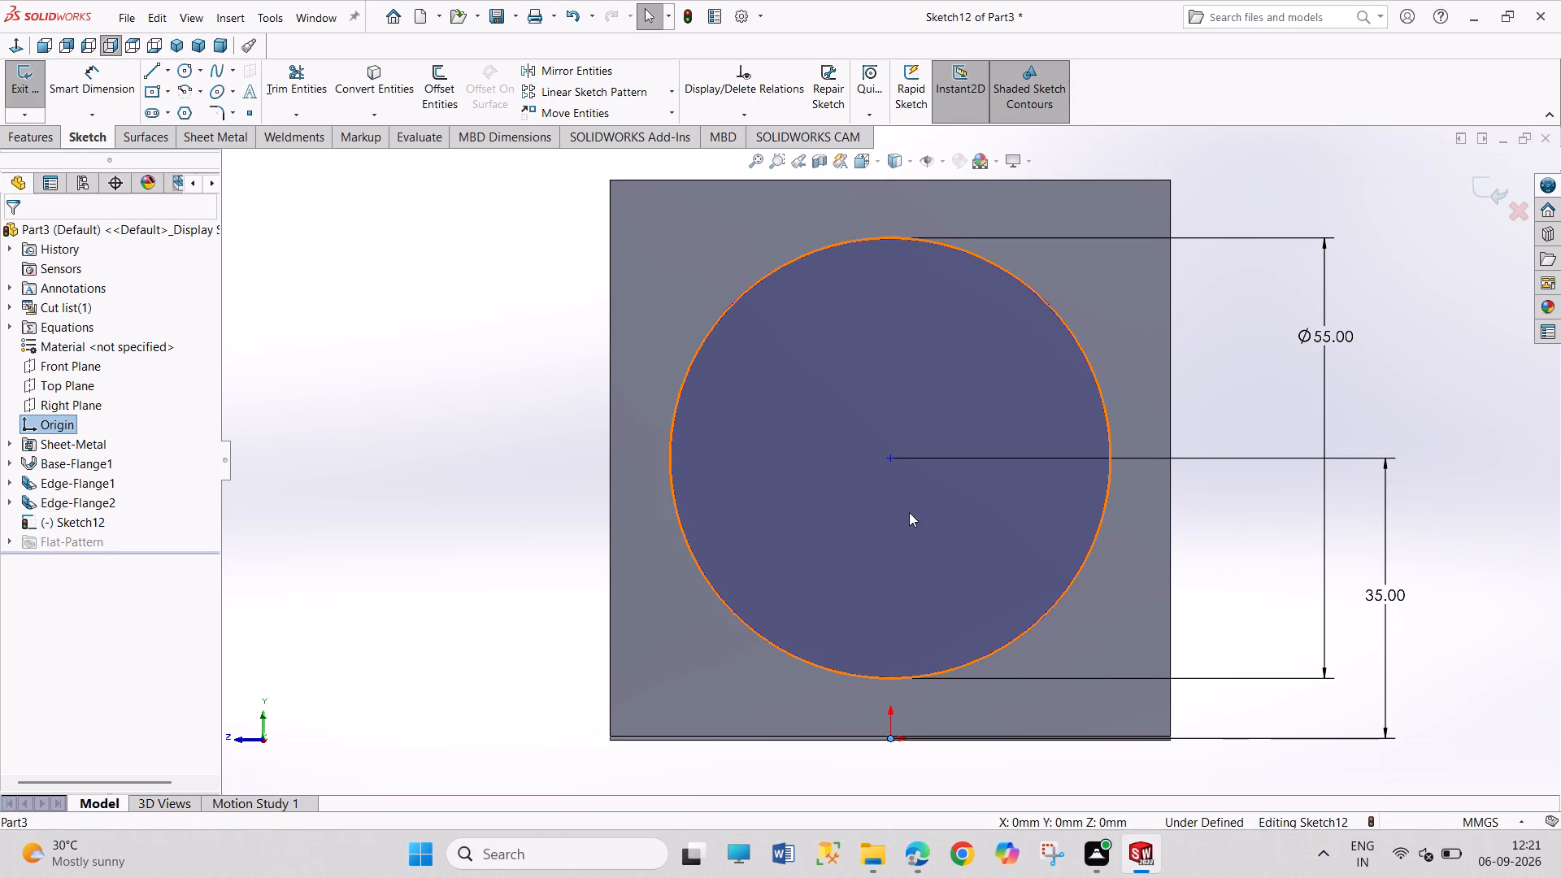
{"action": "left_click", "coordinate": [893, 455], "text": "ctrl"}
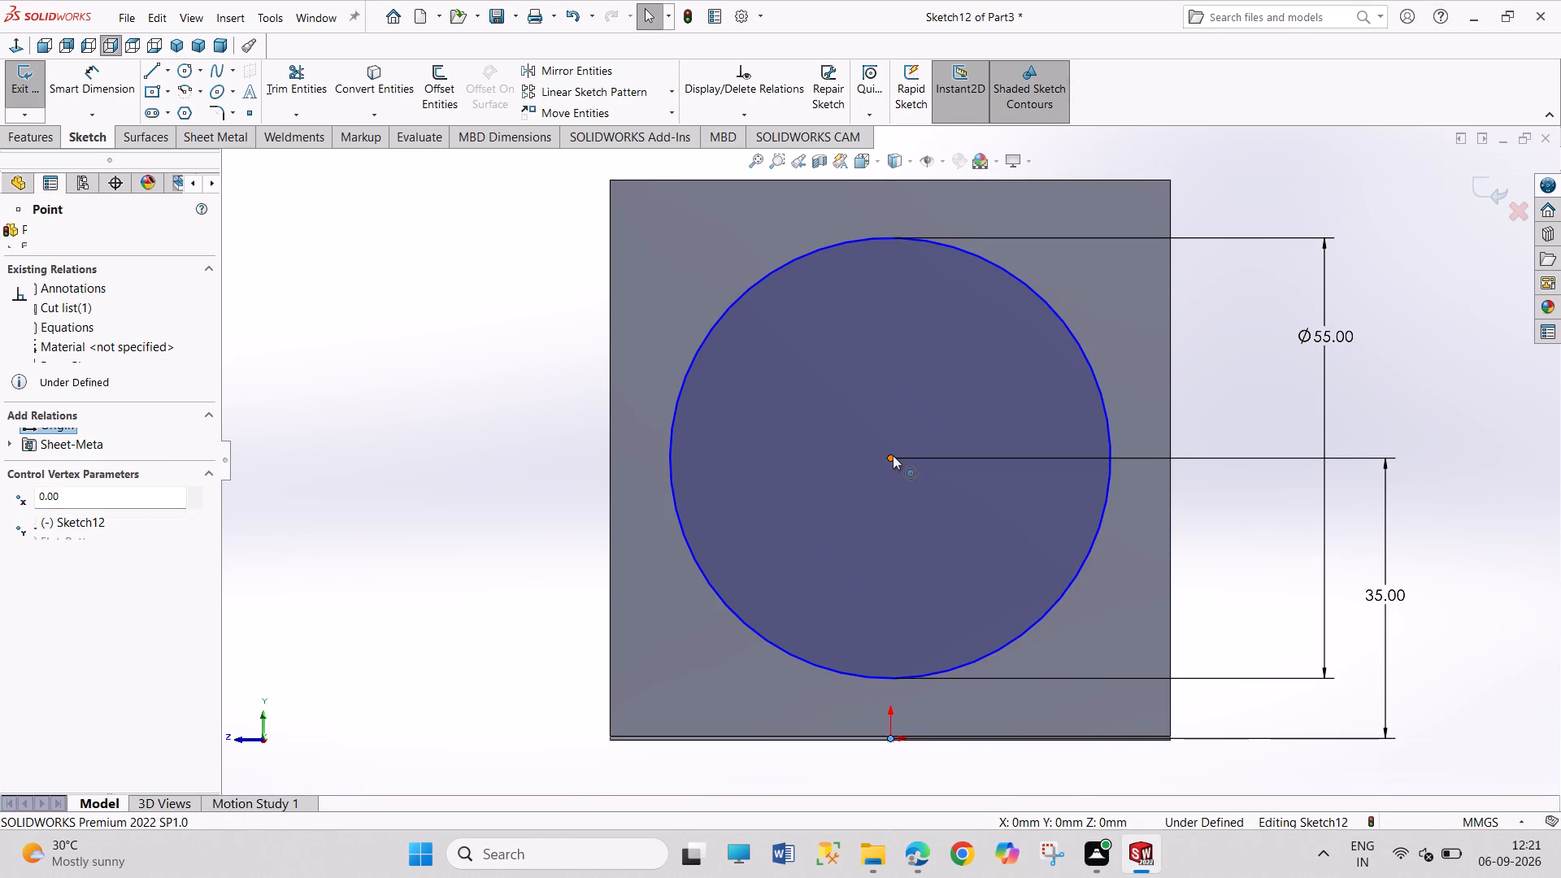
{"action": "left_click", "coordinate": [965, 383]}
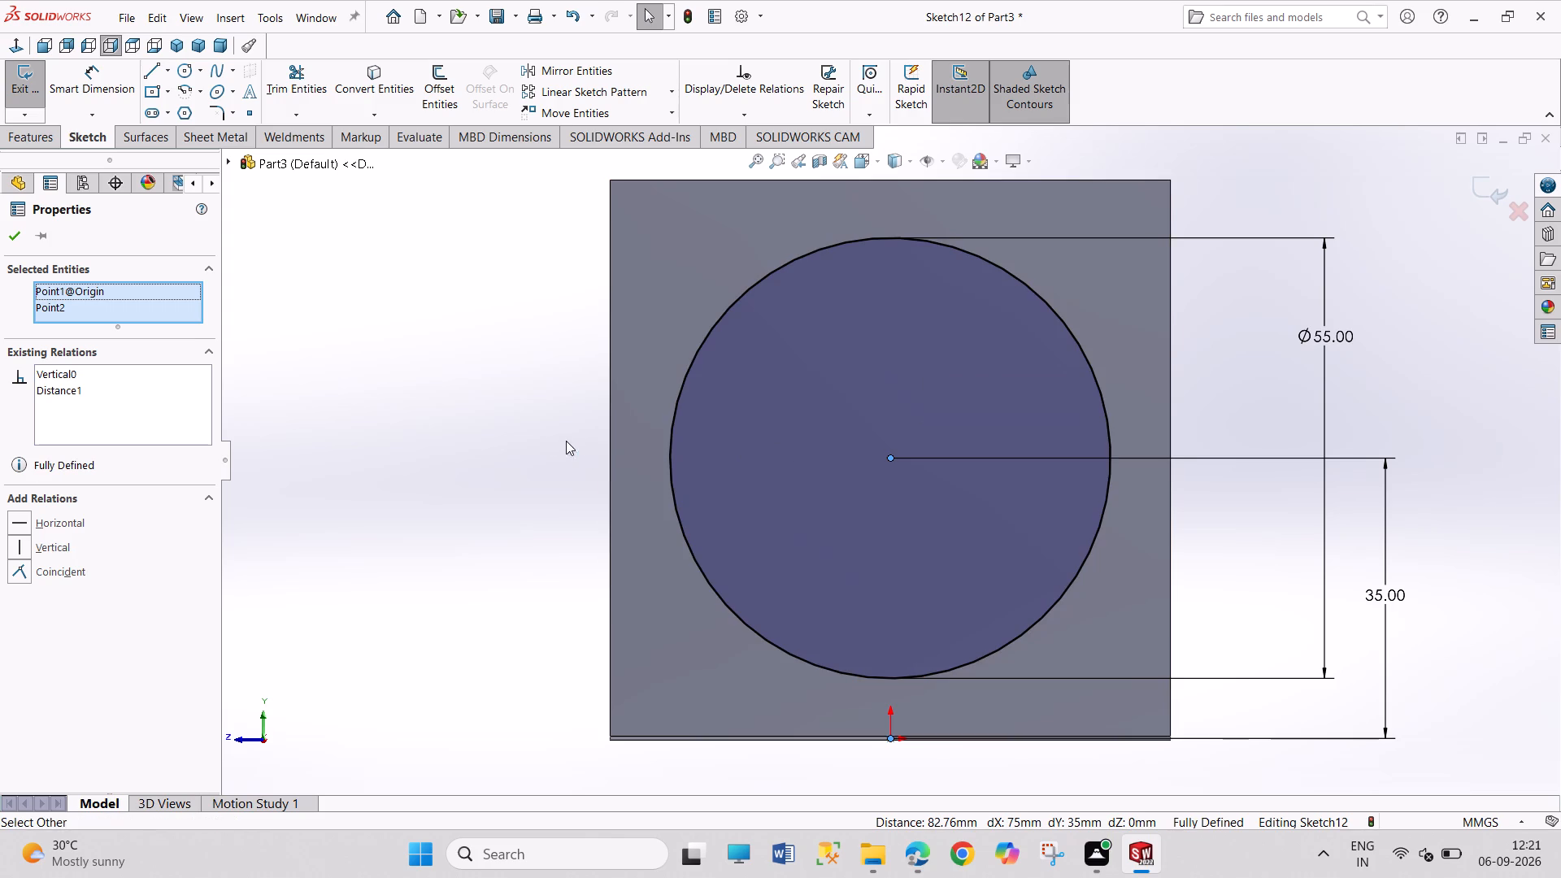
{"action": "left_click_drag", "start_coordinate": [518, 424], "coordinate": [559, 546]}
{"action": "left_click_drag", "start_coordinate": [442, 450], "coordinate": [465, 544]}
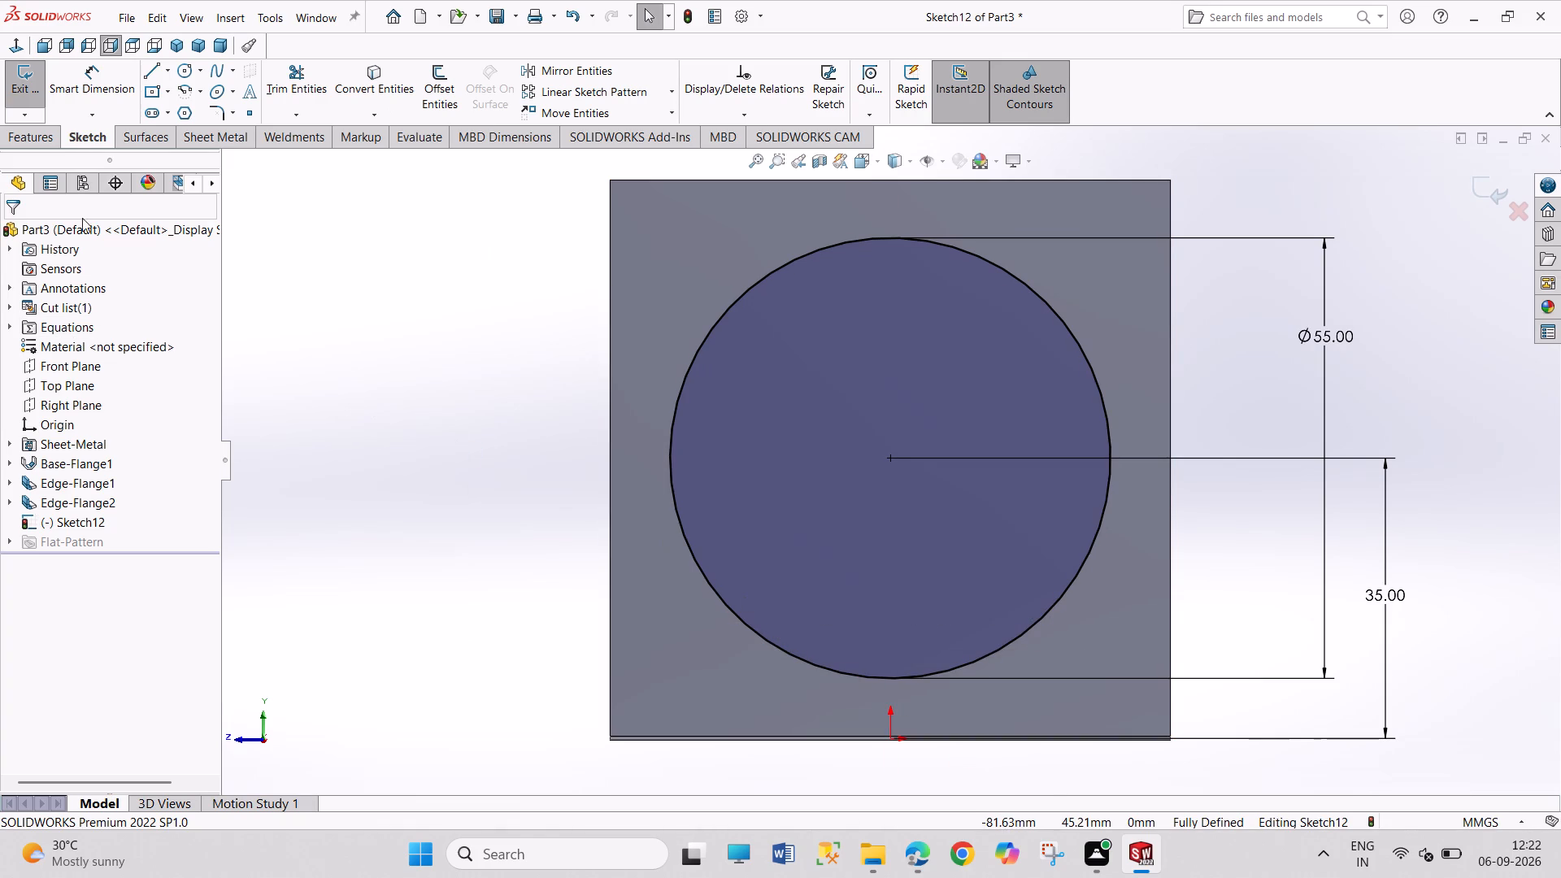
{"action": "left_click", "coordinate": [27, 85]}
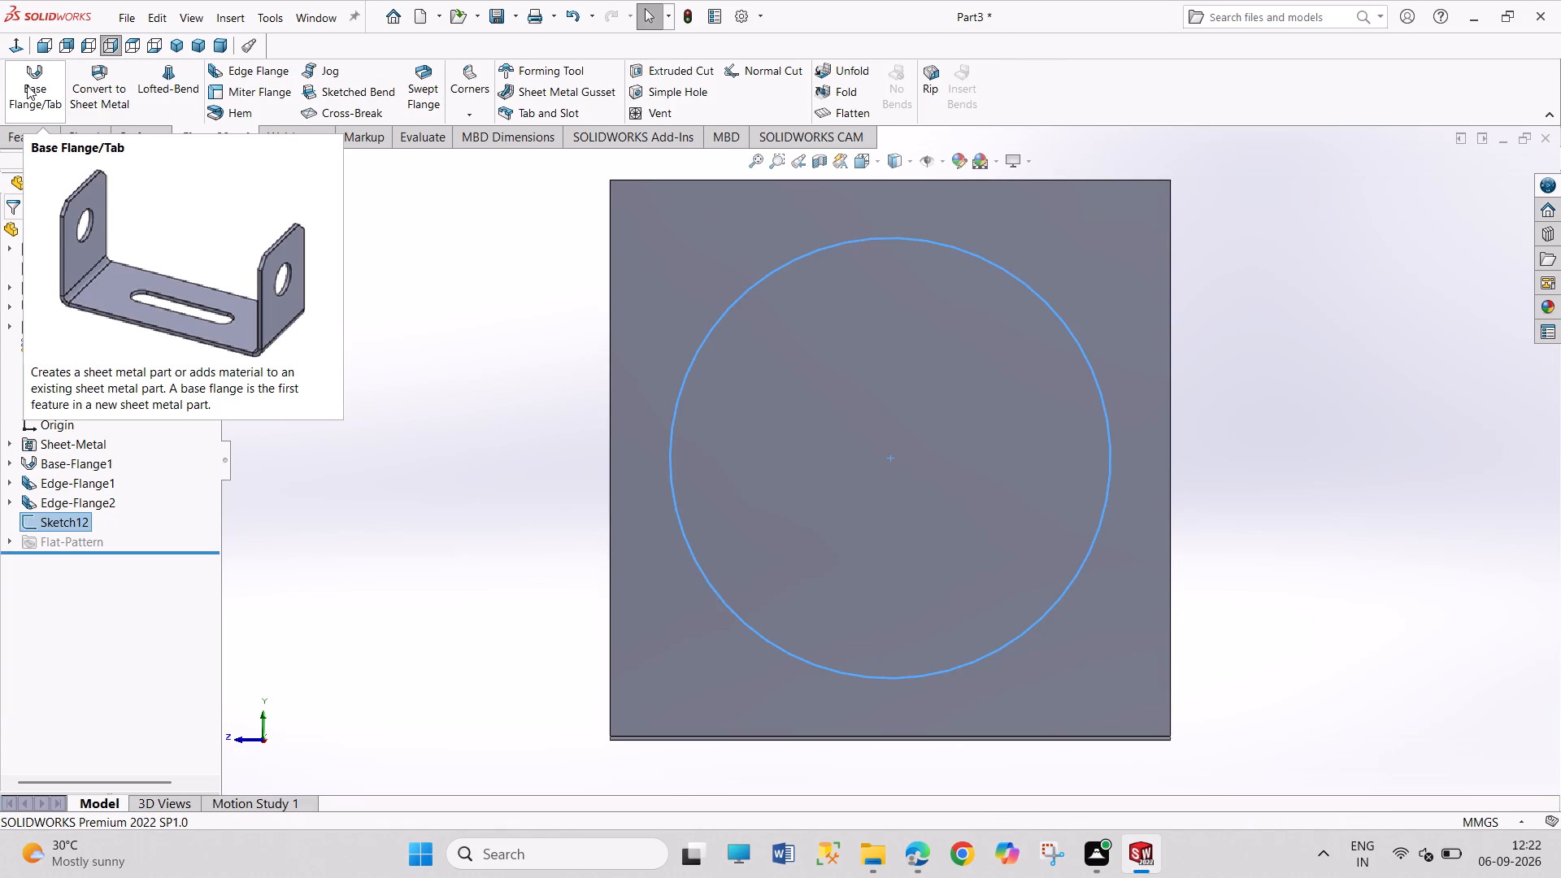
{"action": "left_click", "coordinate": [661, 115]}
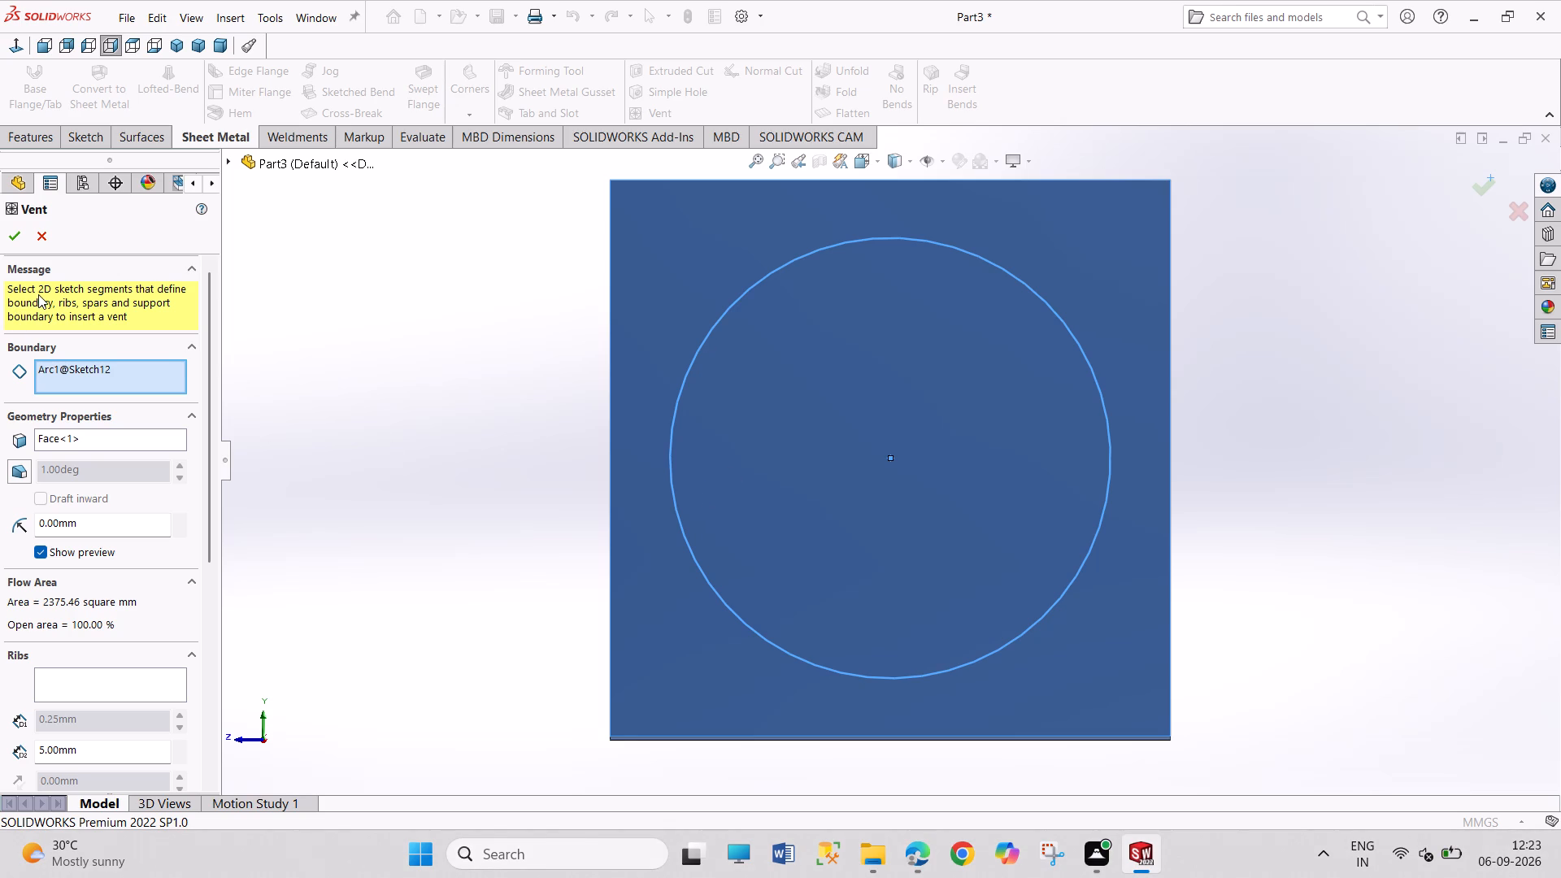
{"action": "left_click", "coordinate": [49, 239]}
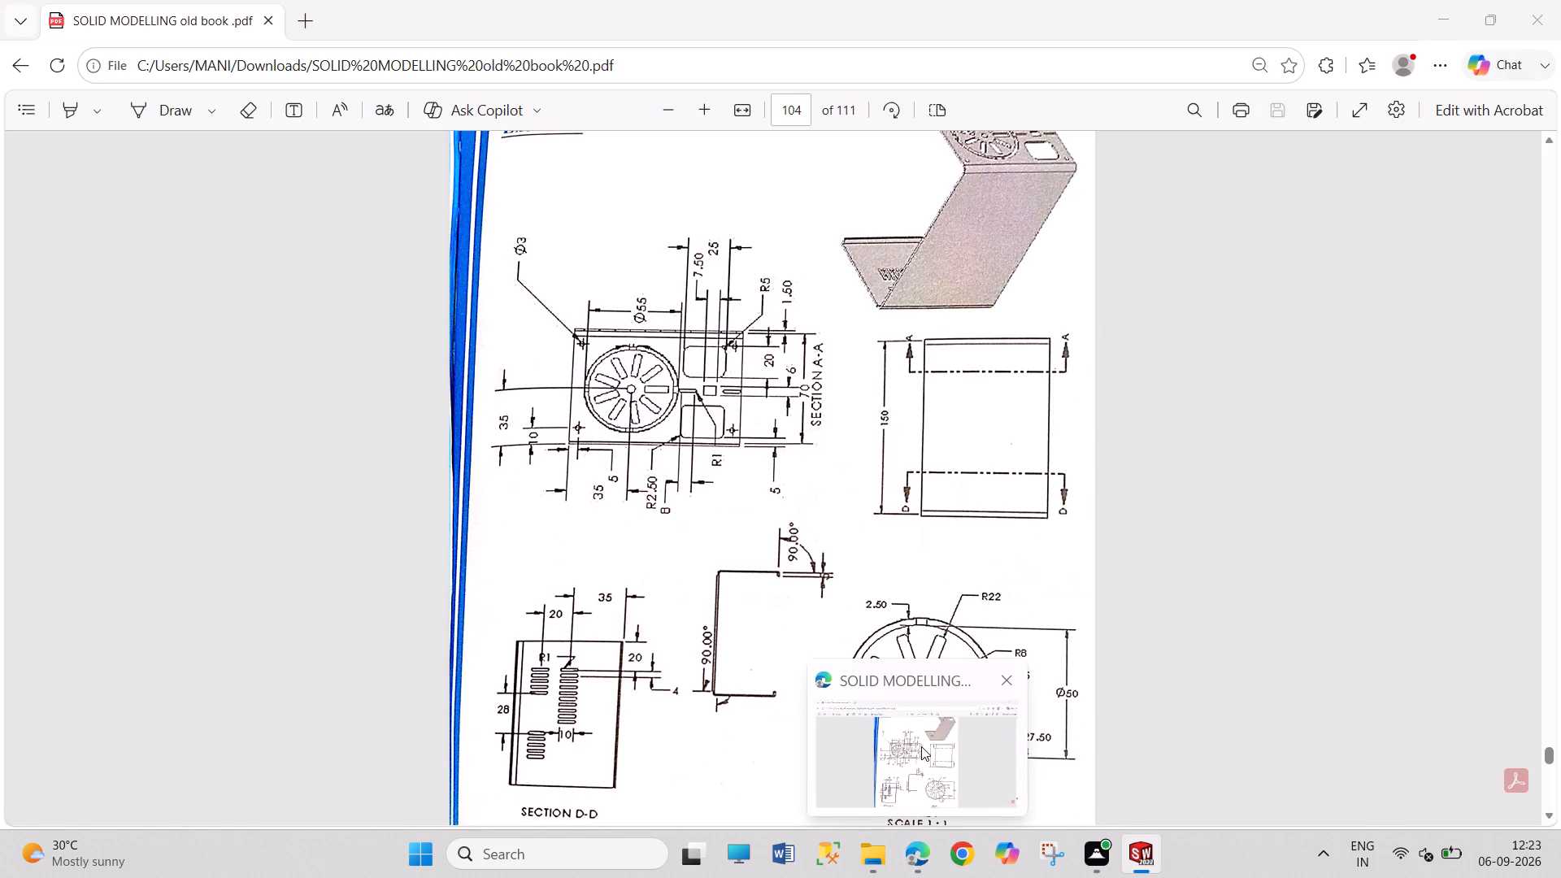
Check the vent detail in the PDF drawing in Microsoft Edge, and back in SOLIDWORKS reopen the vent circle's sketch for editing.
{"action": "left_click", "coordinate": [929, 732]}
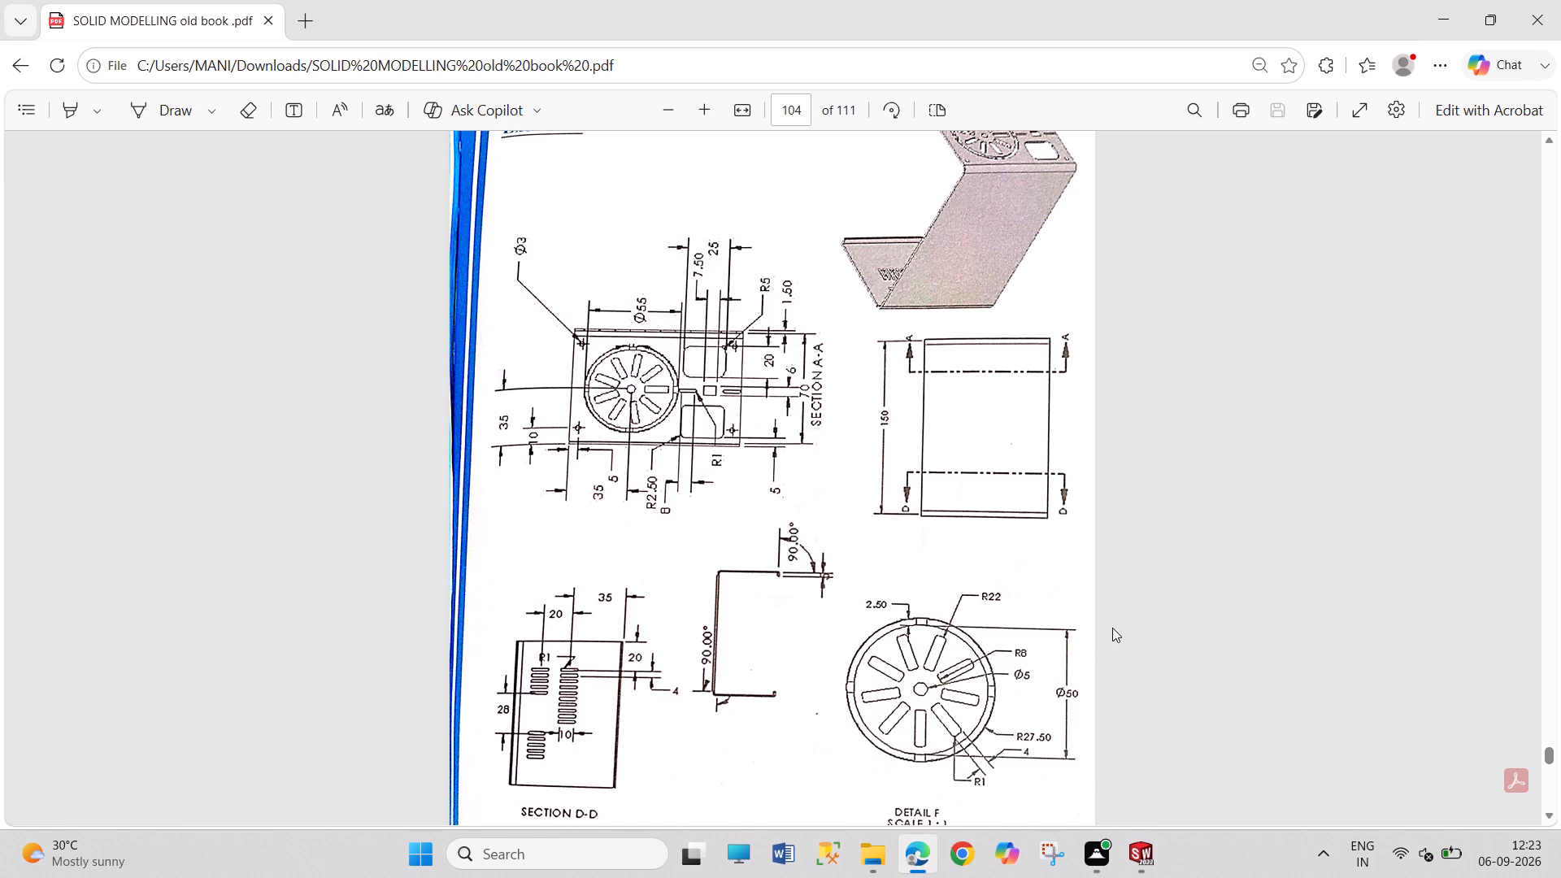
{"action": "left_click", "coordinate": [1128, 853]}
{"action": "right_click", "coordinate": [1024, 637]}
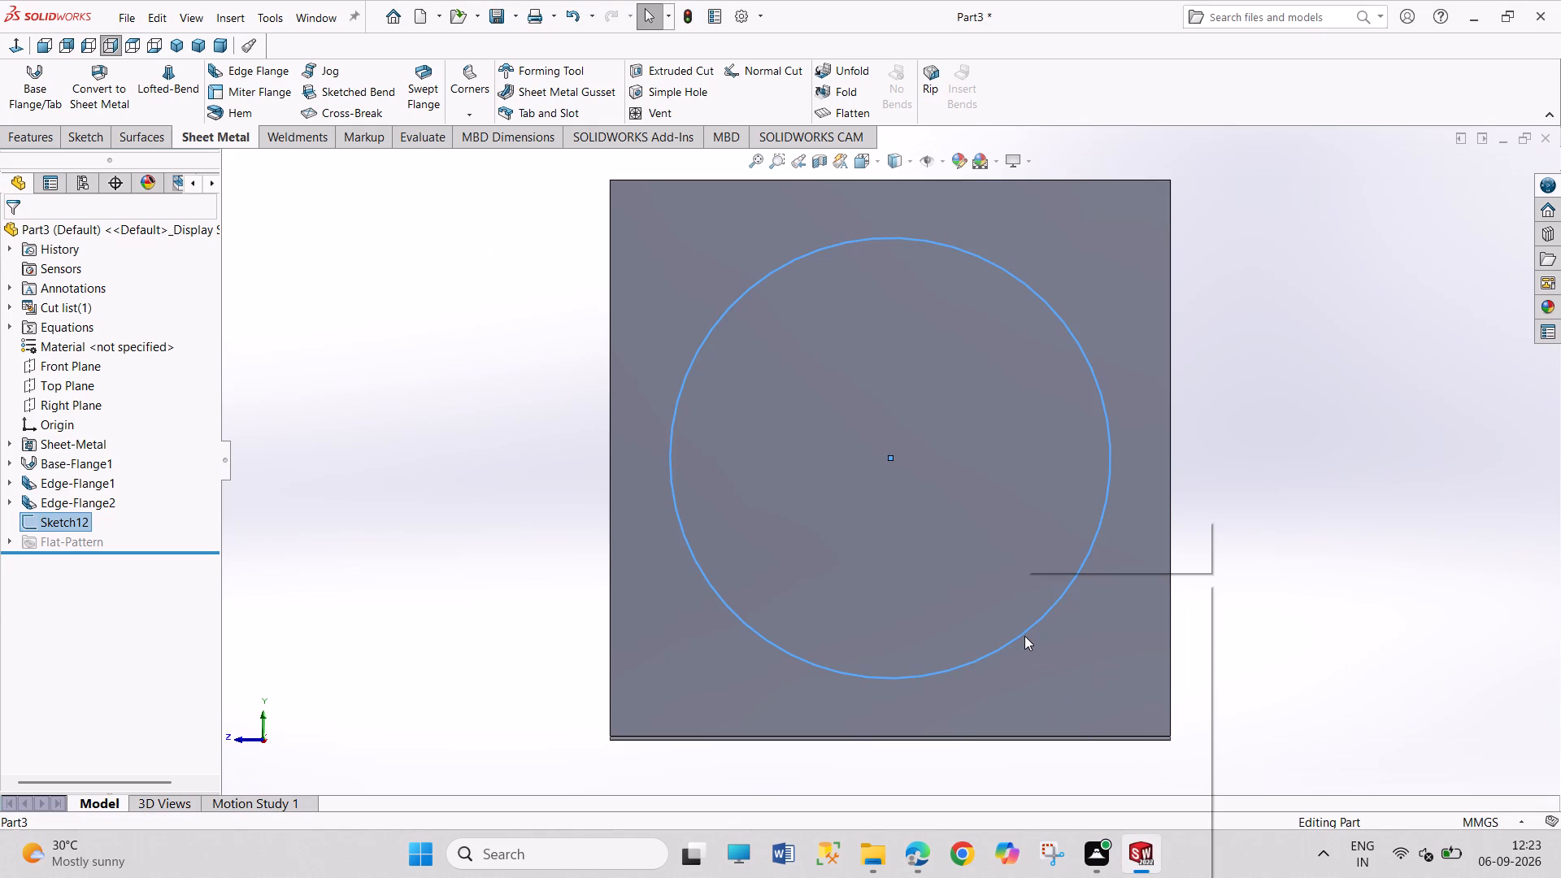
{"action": "left_click", "coordinate": [1038, 532]}
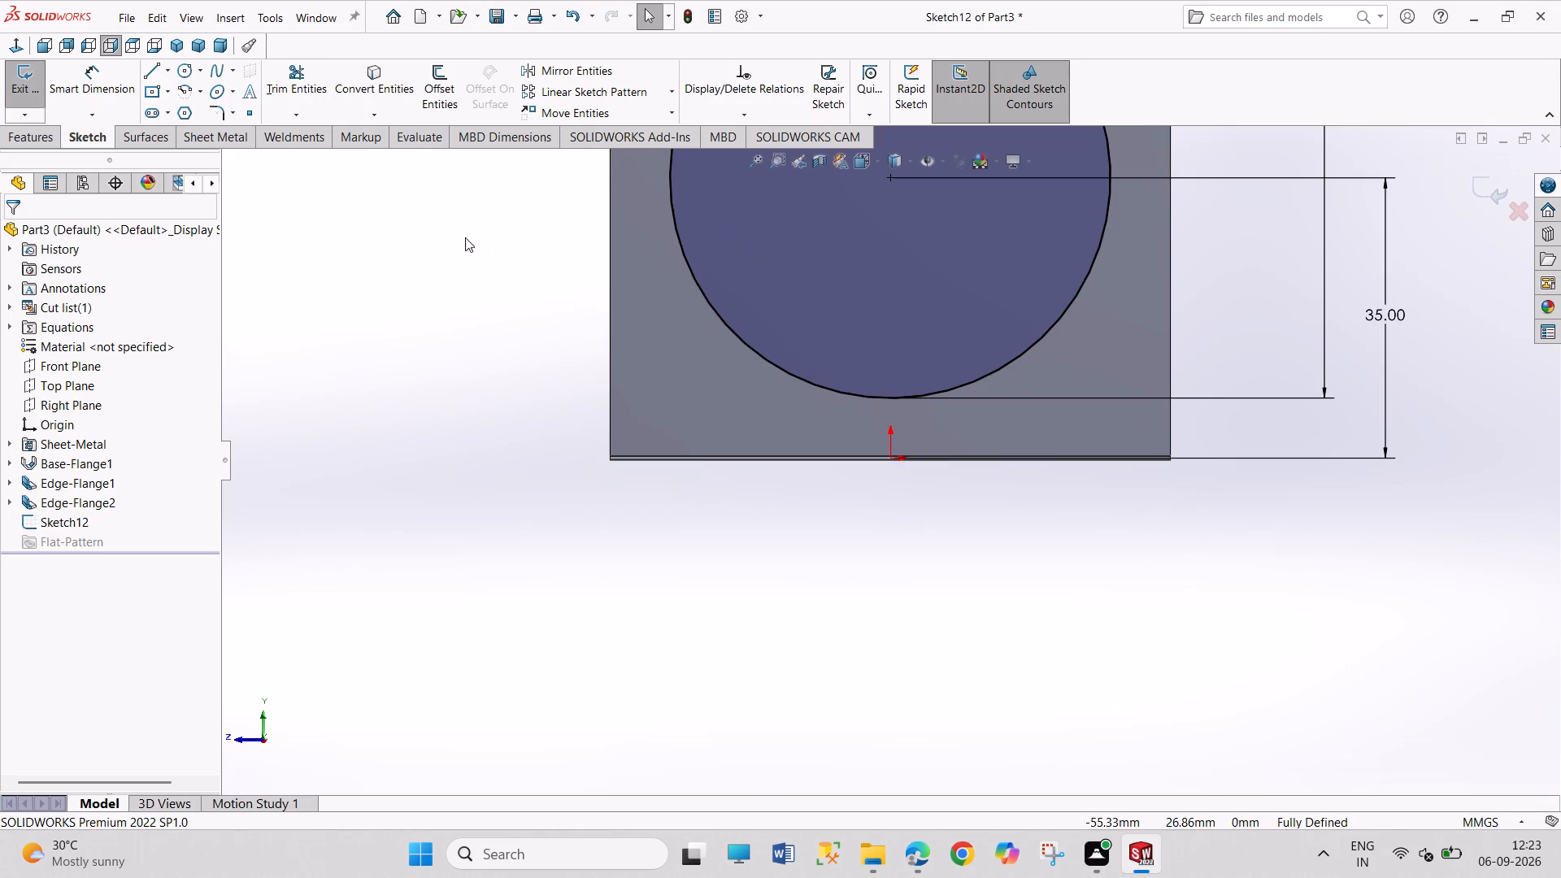
Sketch a concentric circle about 25 mm in diameter inside the 55 mm circle and dimension it to 44 mm diameter (22*2).
{"action": "scroll", "coordinate": [869, 296], "scroll_direction": "up", "scroll_amount": 4}
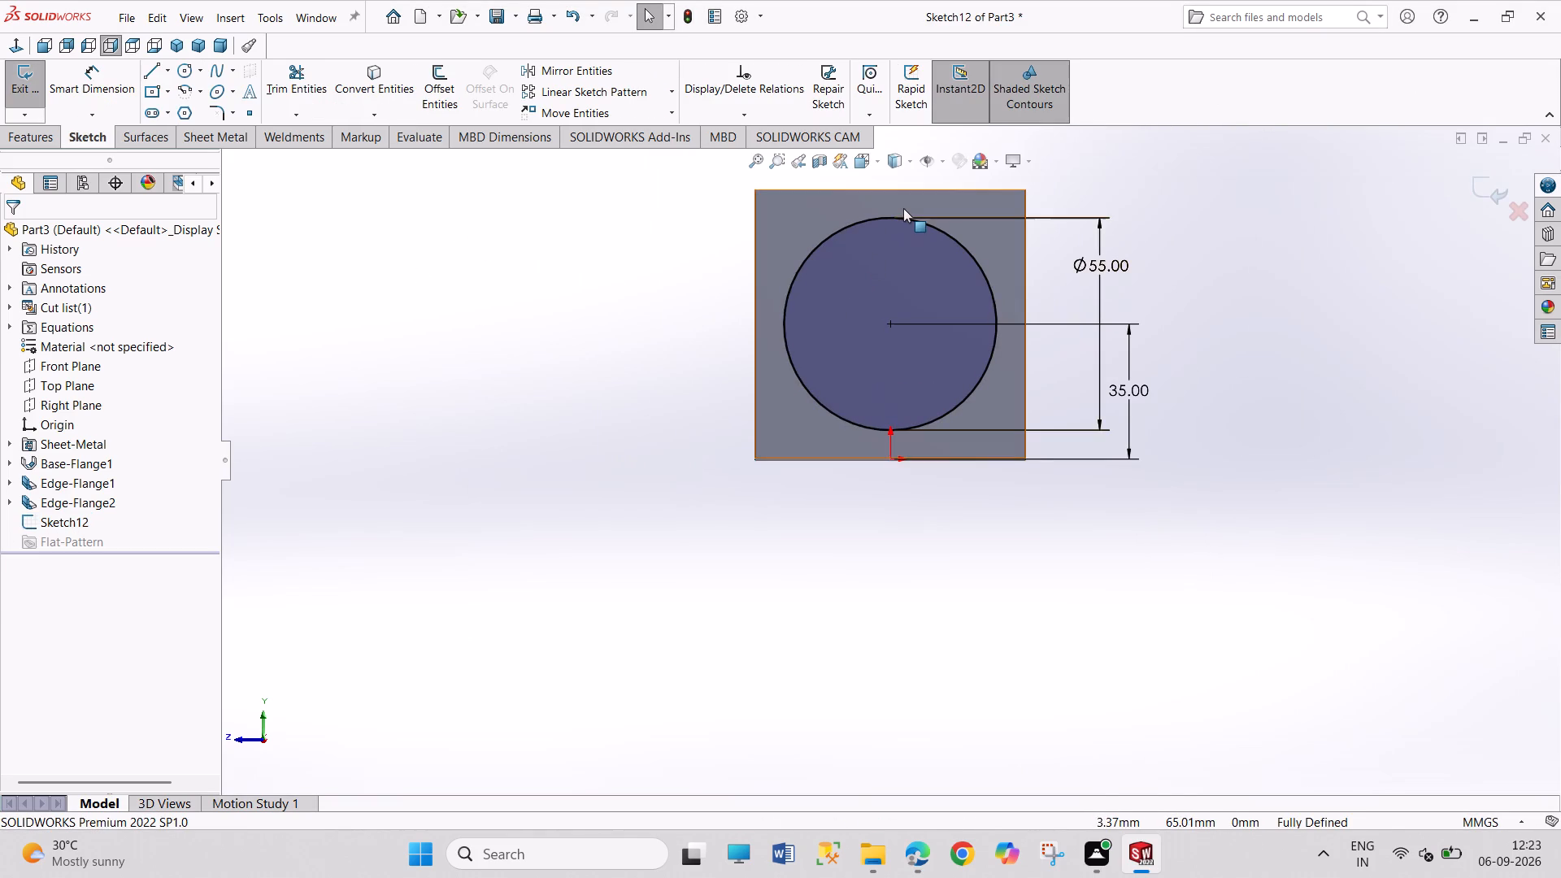
{"action": "scroll", "coordinate": [903, 208], "scroll_direction": "down", "scroll_amount": 1}
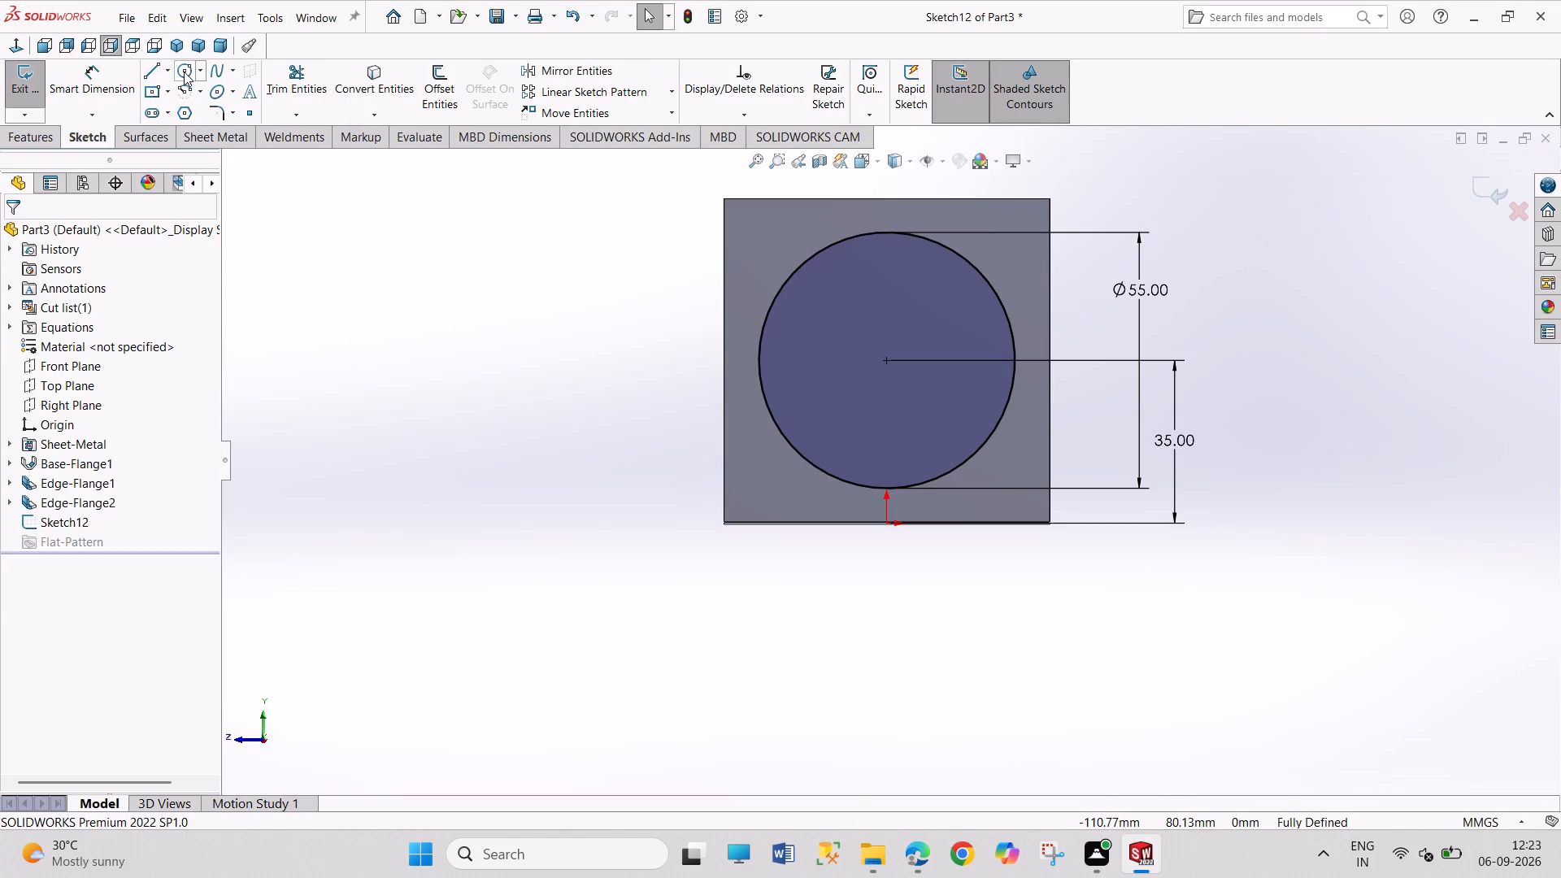
{"action": "left_click", "coordinate": [184, 72]}
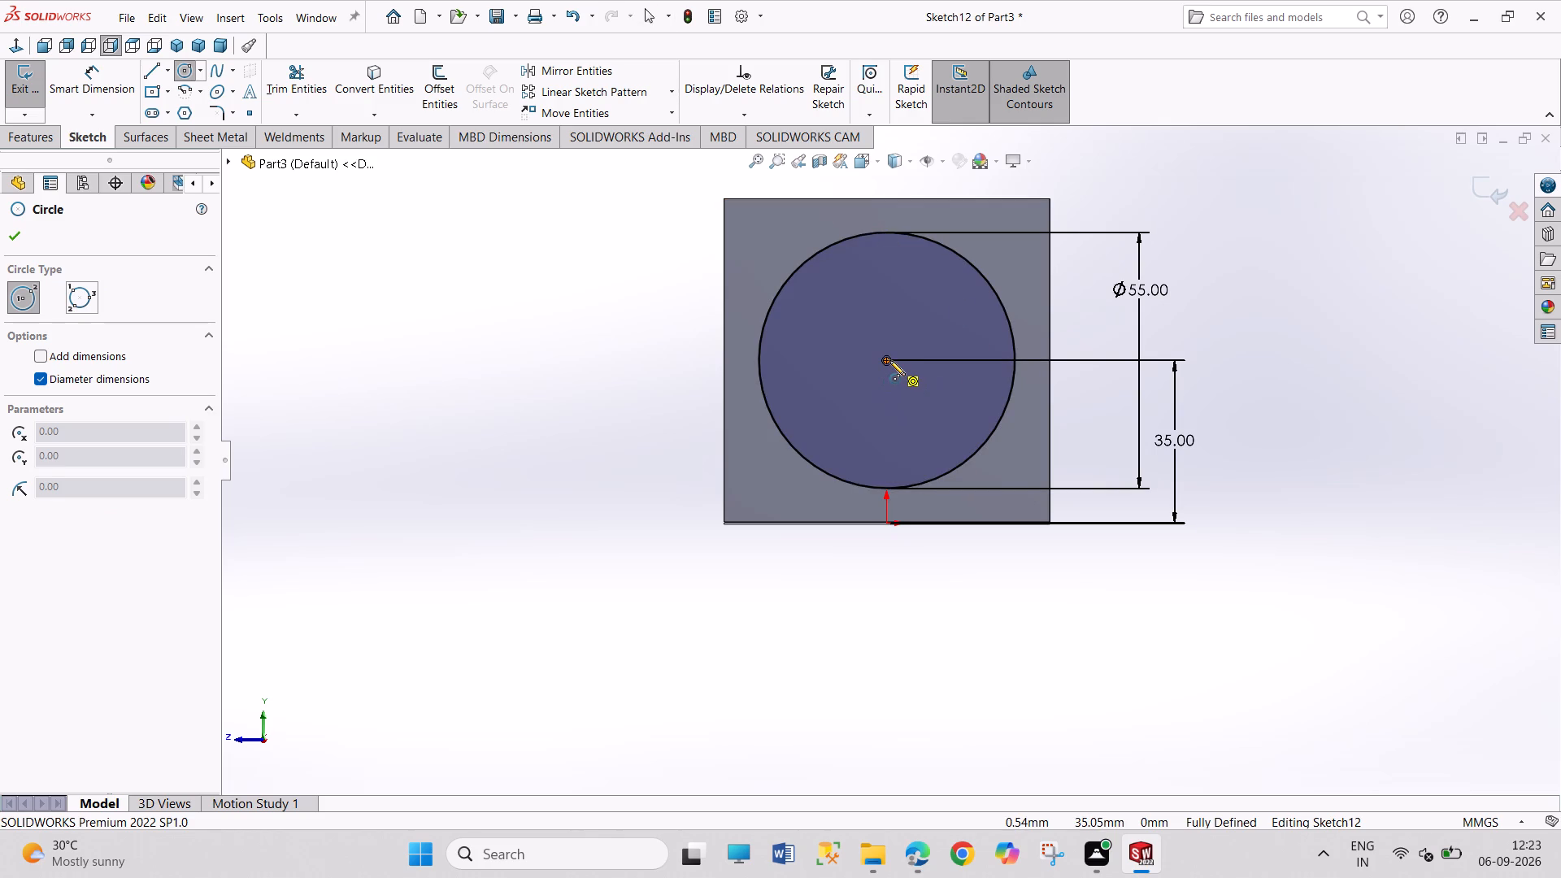
{"action": "left_click", "coordinate": [889, 360]}
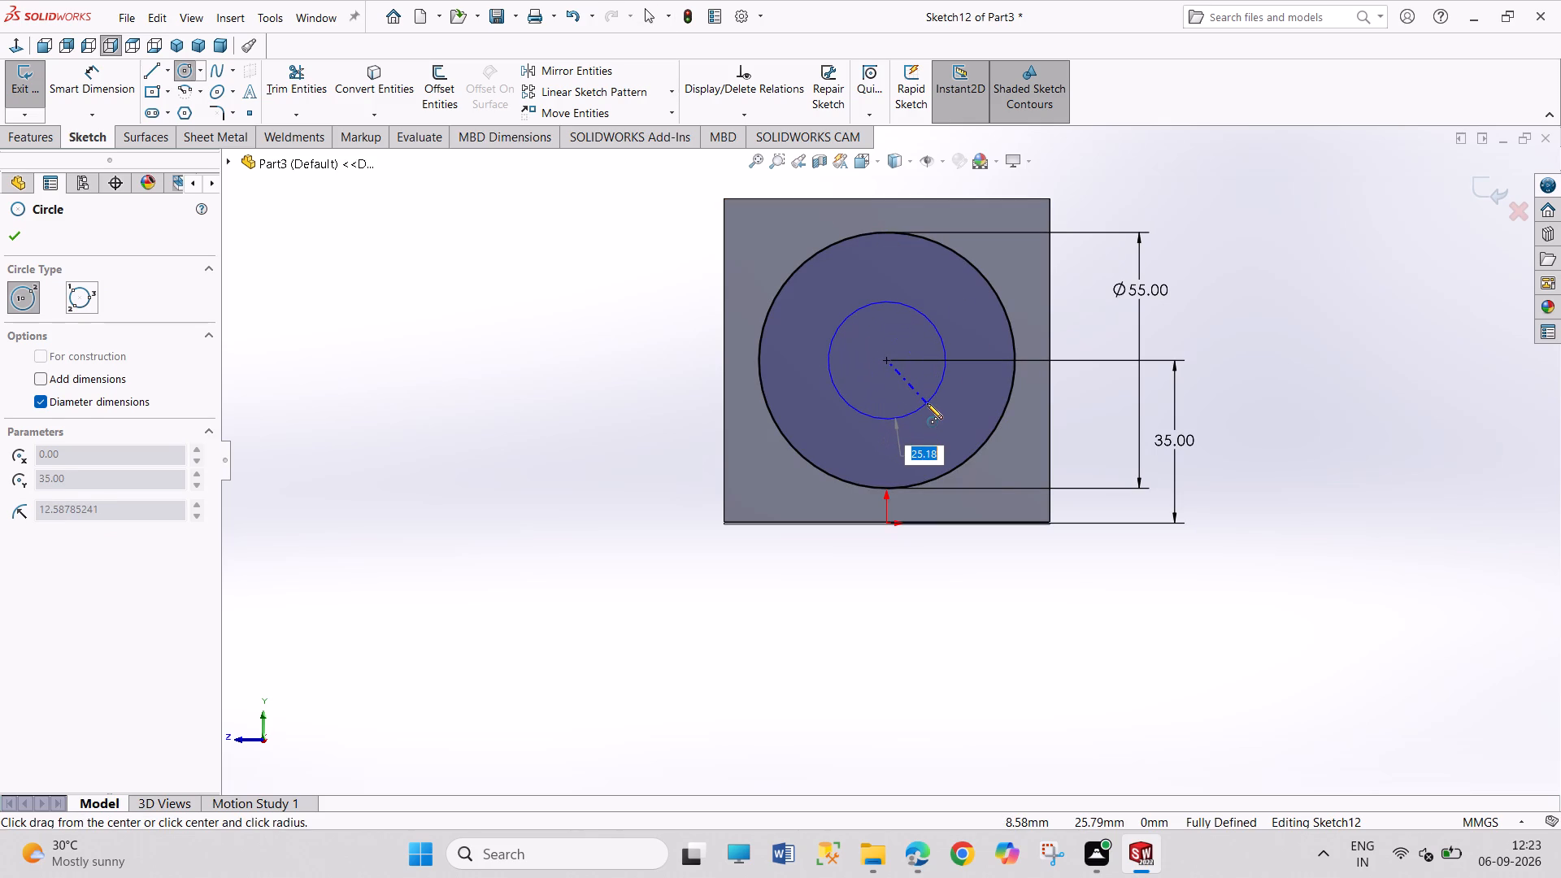
{"action": "left_click", "coordinate": [927, 403]}
{"action": "right_click_drag", "start_coordinate": [807, 606], "coordinate": [792, 486]}
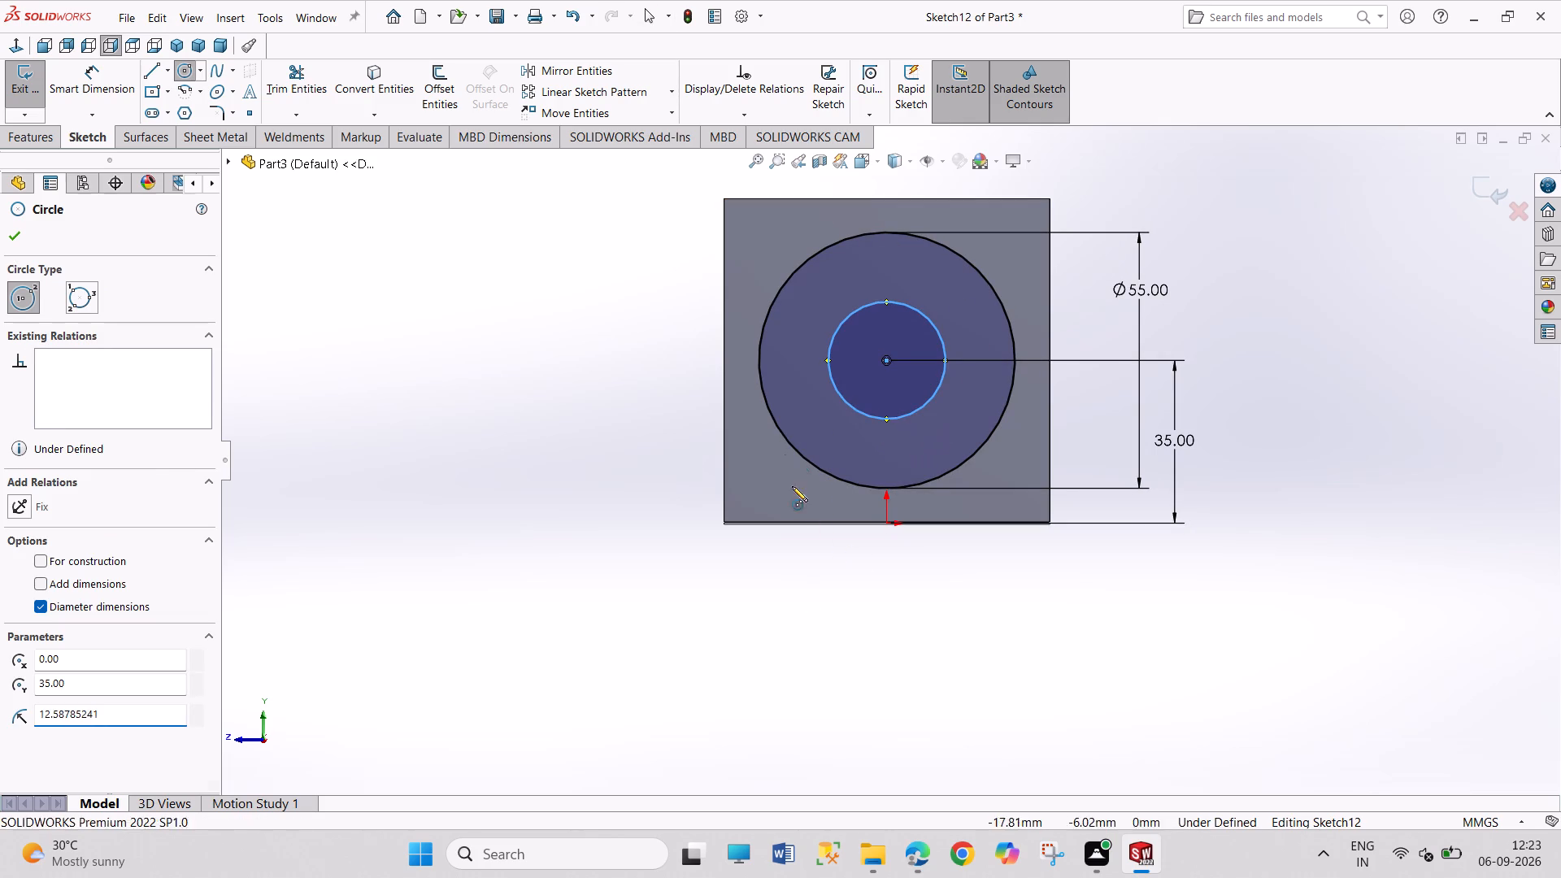
{"action": "right_click_drag", "start_coordinate": [792, 486], "coordinate": [791, 482]}
{"action": "left_click", "coordinate": [842, 390]}
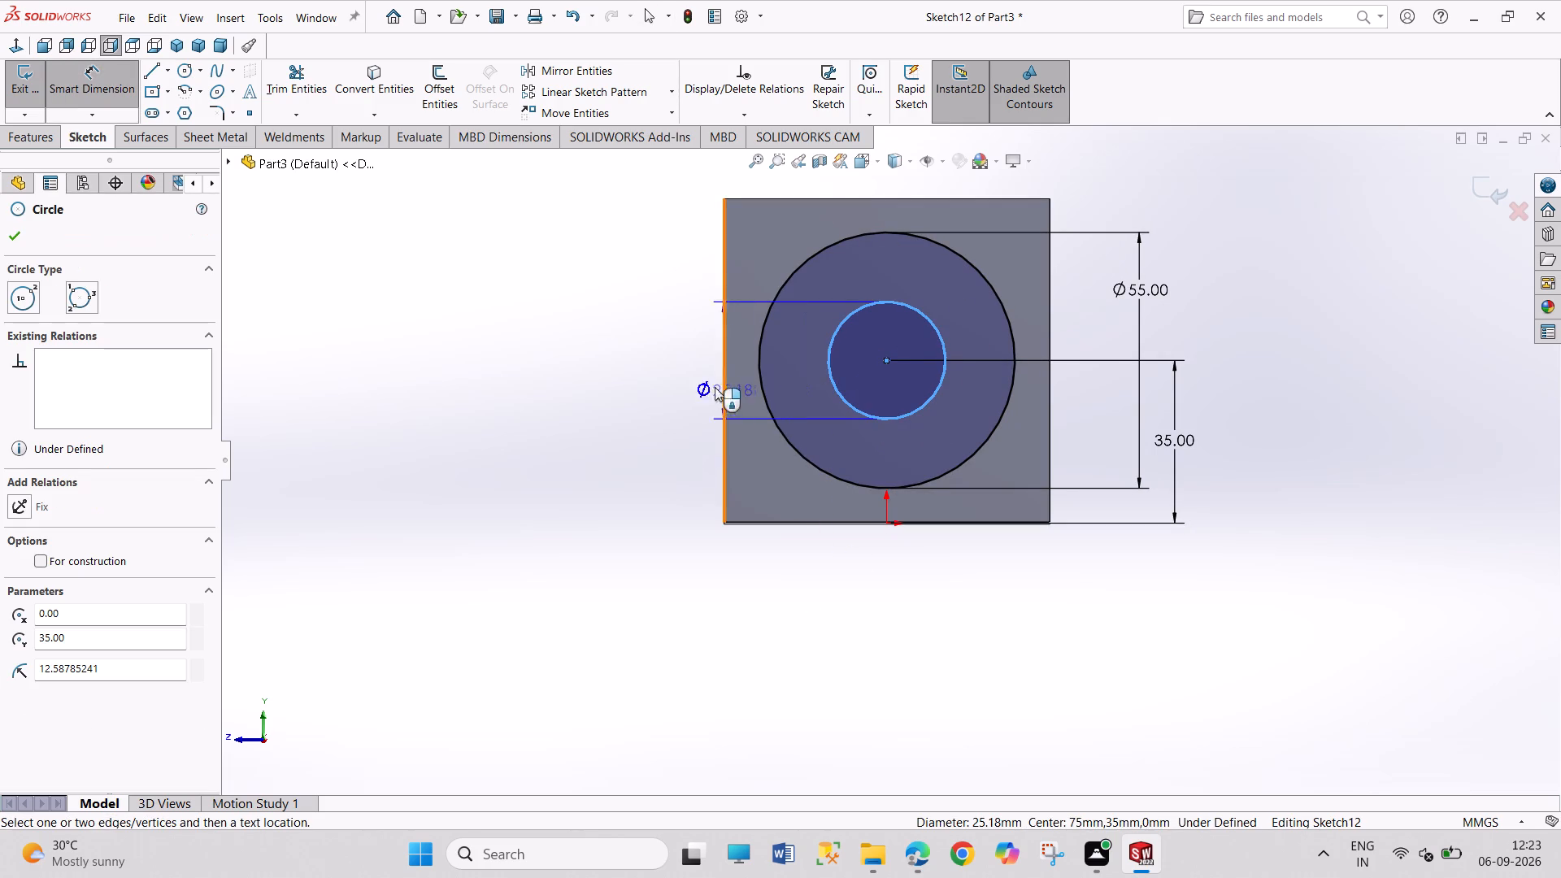
{"action": "left_click", "coordinate": [653, 251]}
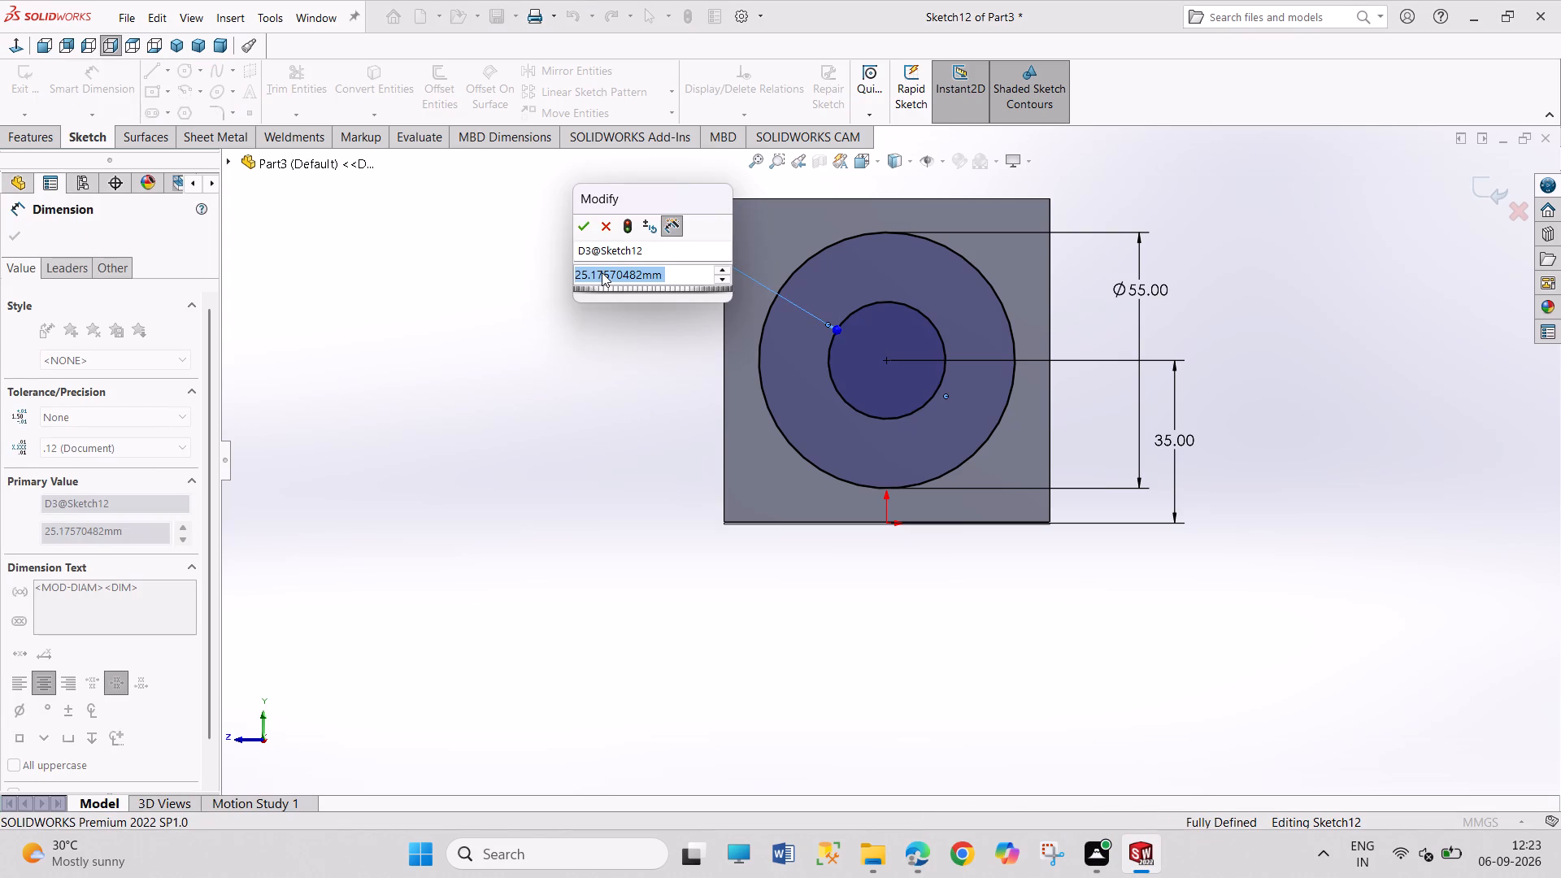
{"action": "type", "text": "22"}
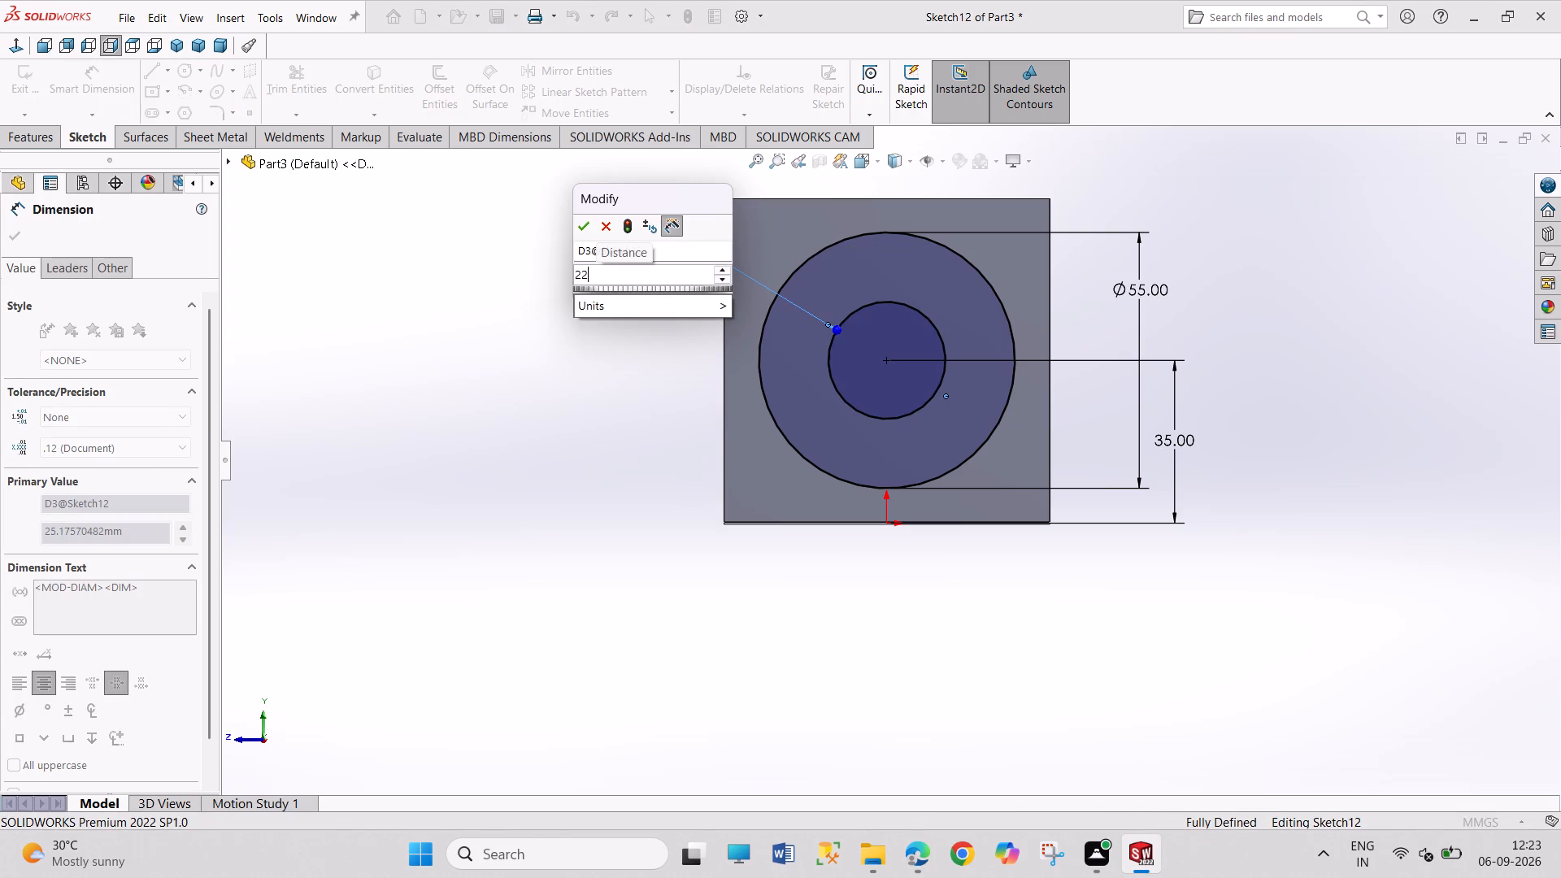
{"action": "key", "text": "asterisk"}
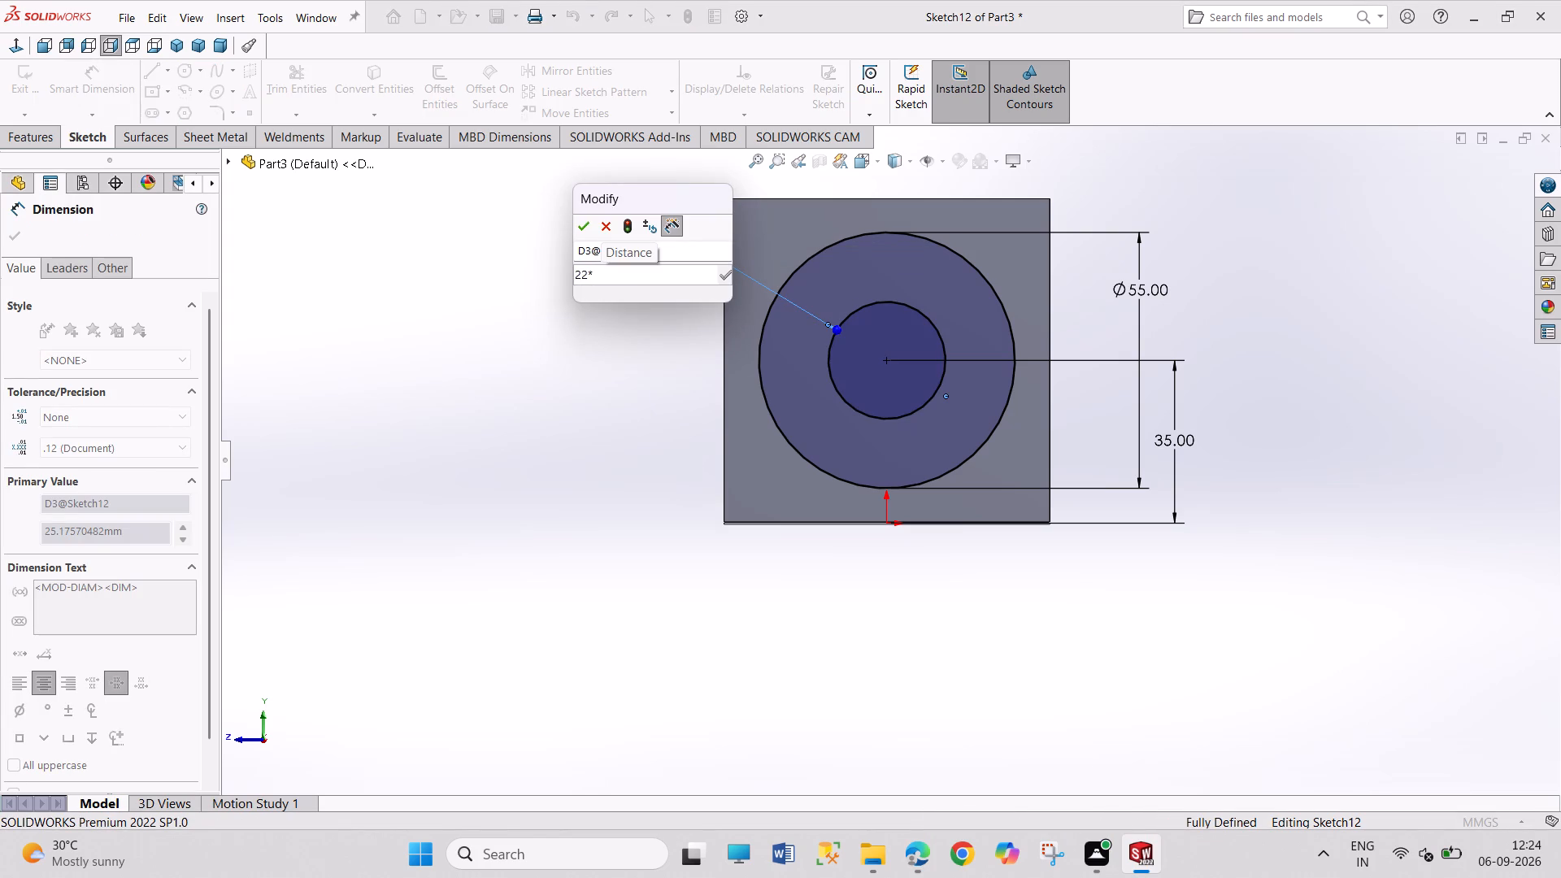
{"action": "key", "text": "2"}
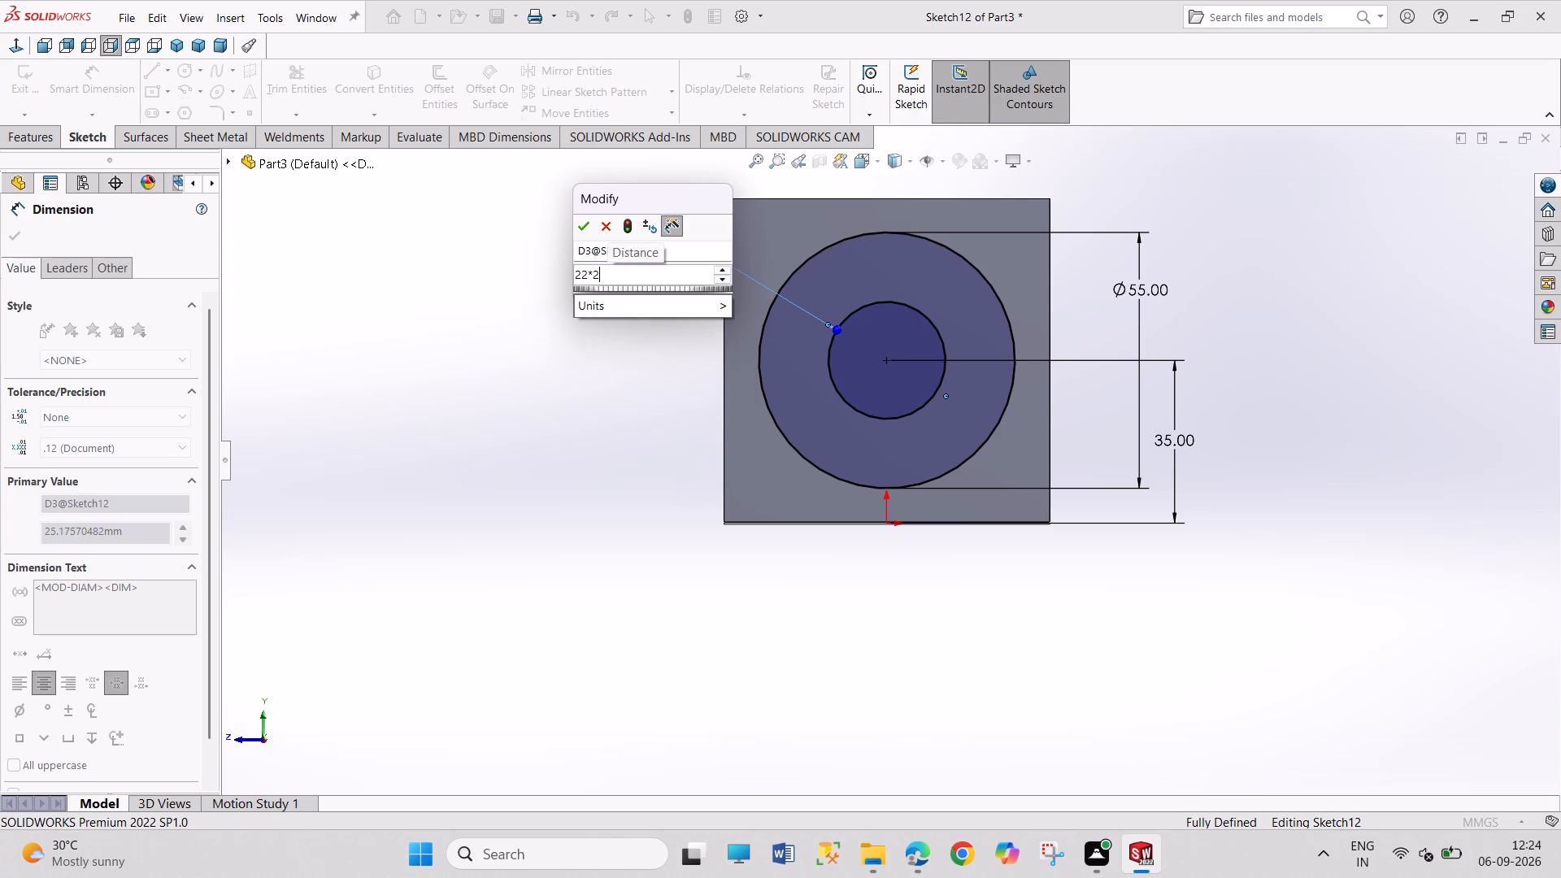
{"action": "key", "text": "Return"}
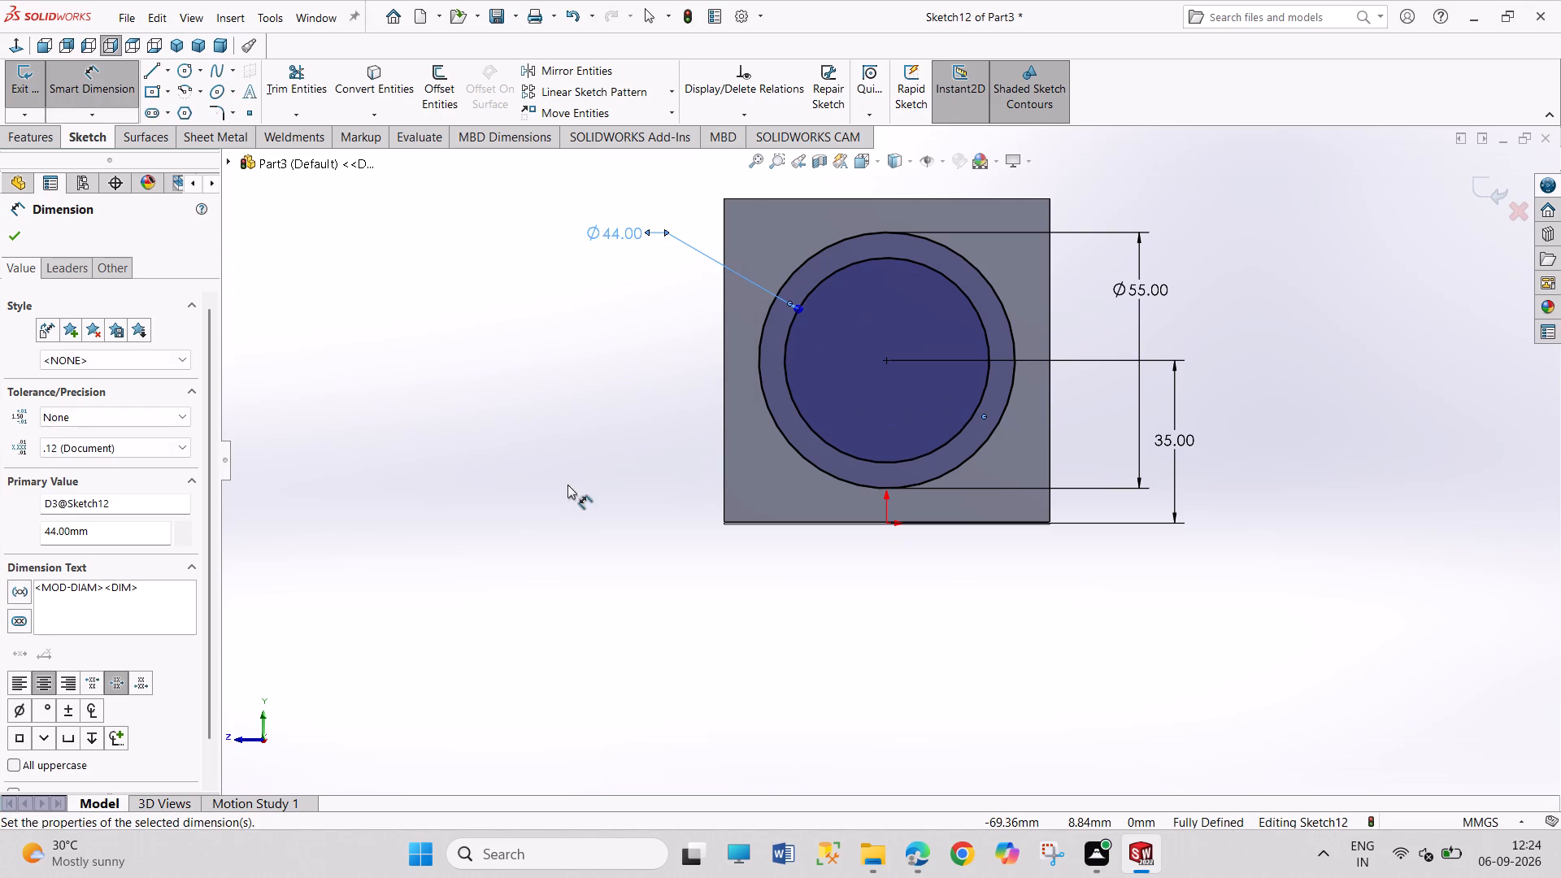
{"action": "right_click", "coordinate": [567, 485]}
{"action": "left_click", "coordinate": [589, 532]}
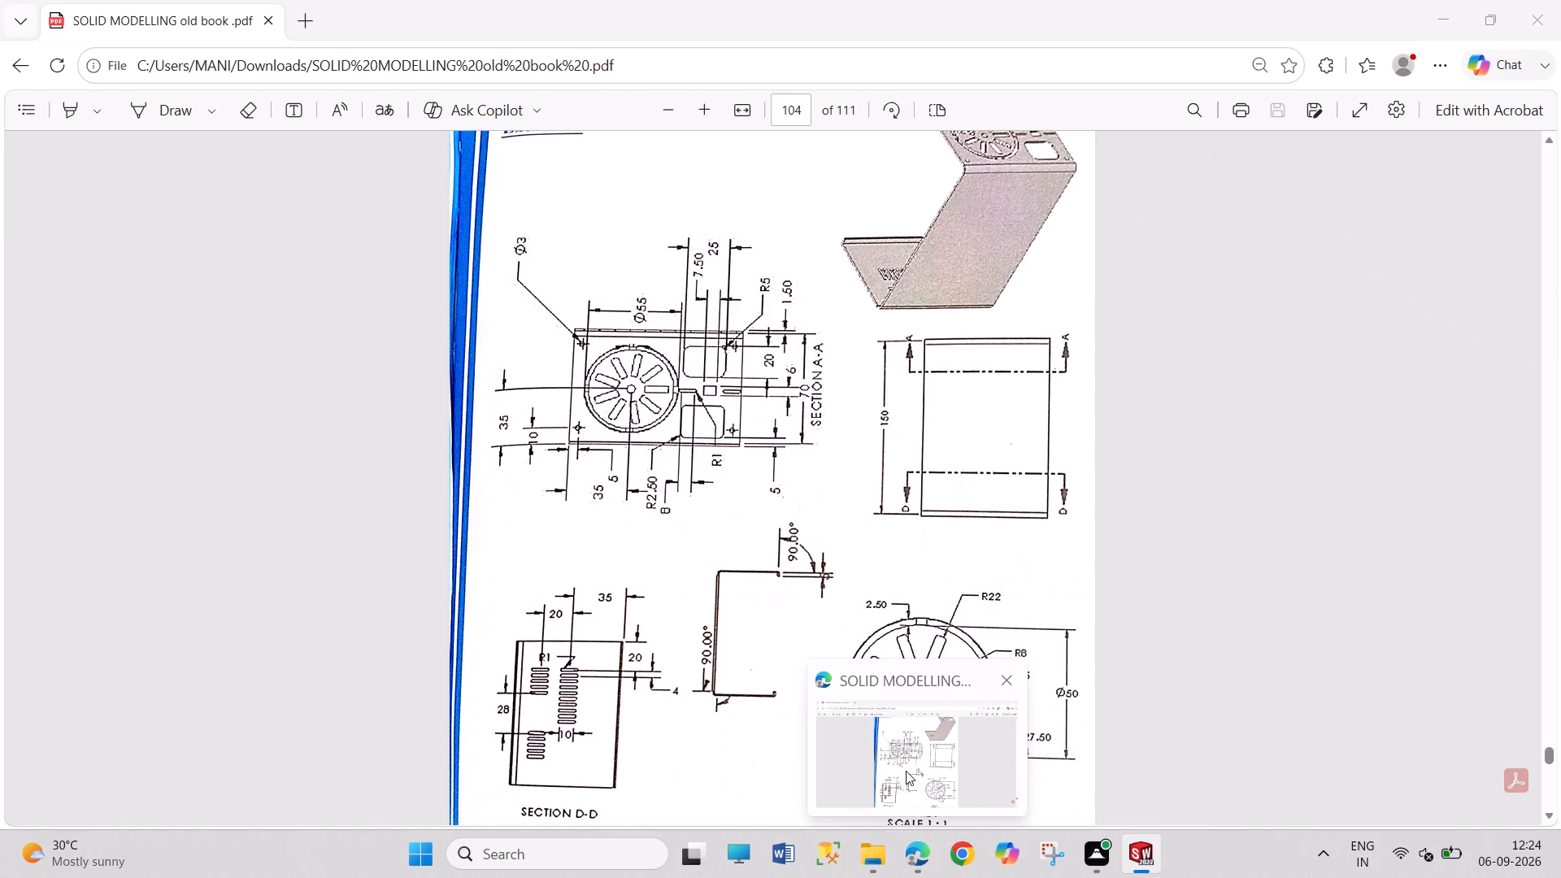
Check the vent detail in the PDF drawing in Microsoft Edge, and back in SOLIDWORKS sketch a 4 mm diameter circle at the vent circles' centre.
{"action": "left_click", "coordinate": [906, 771]}
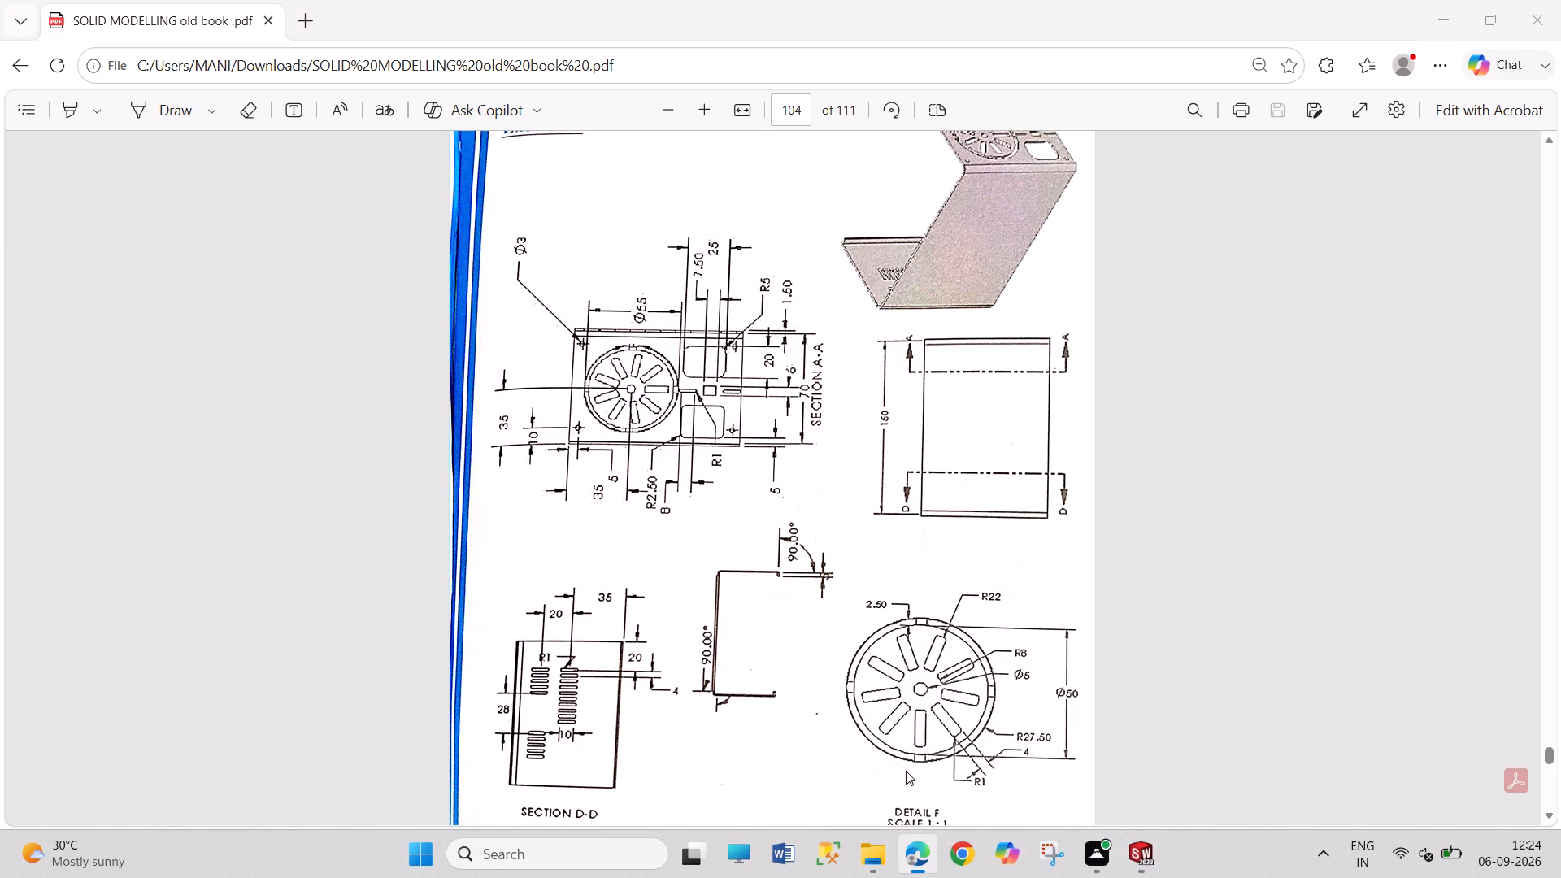
{"action": "left_click", "coordinate": [1127, 854]}
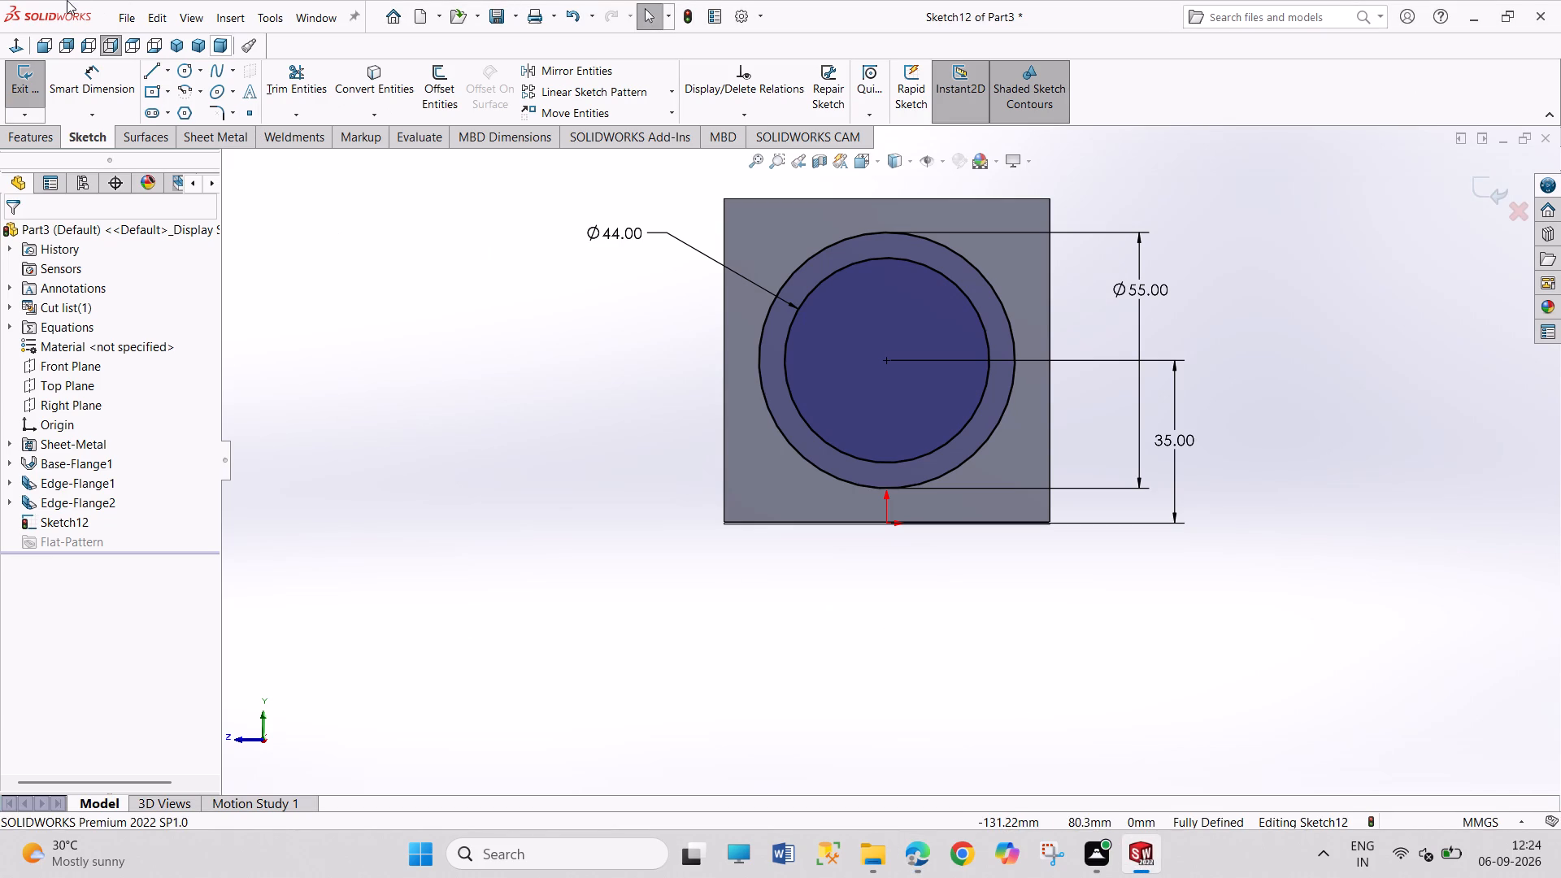
{"action": "left_click", "coordinate": [179, 63]}
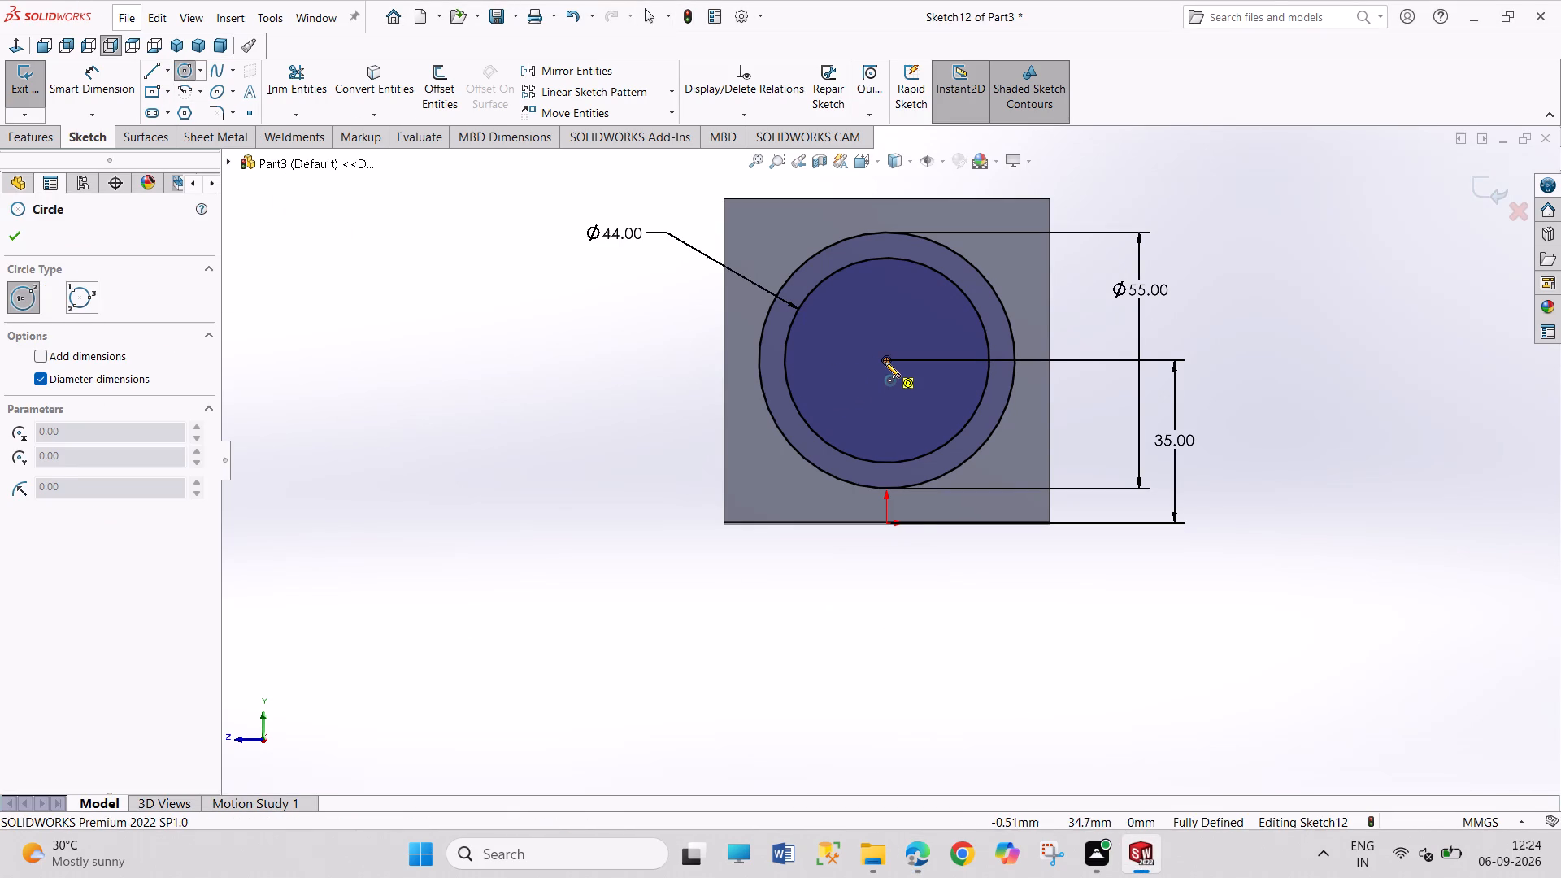
{"action": "left_click_drag", "start_coordinate": [885, 362], "coordinate": [894, 367]}
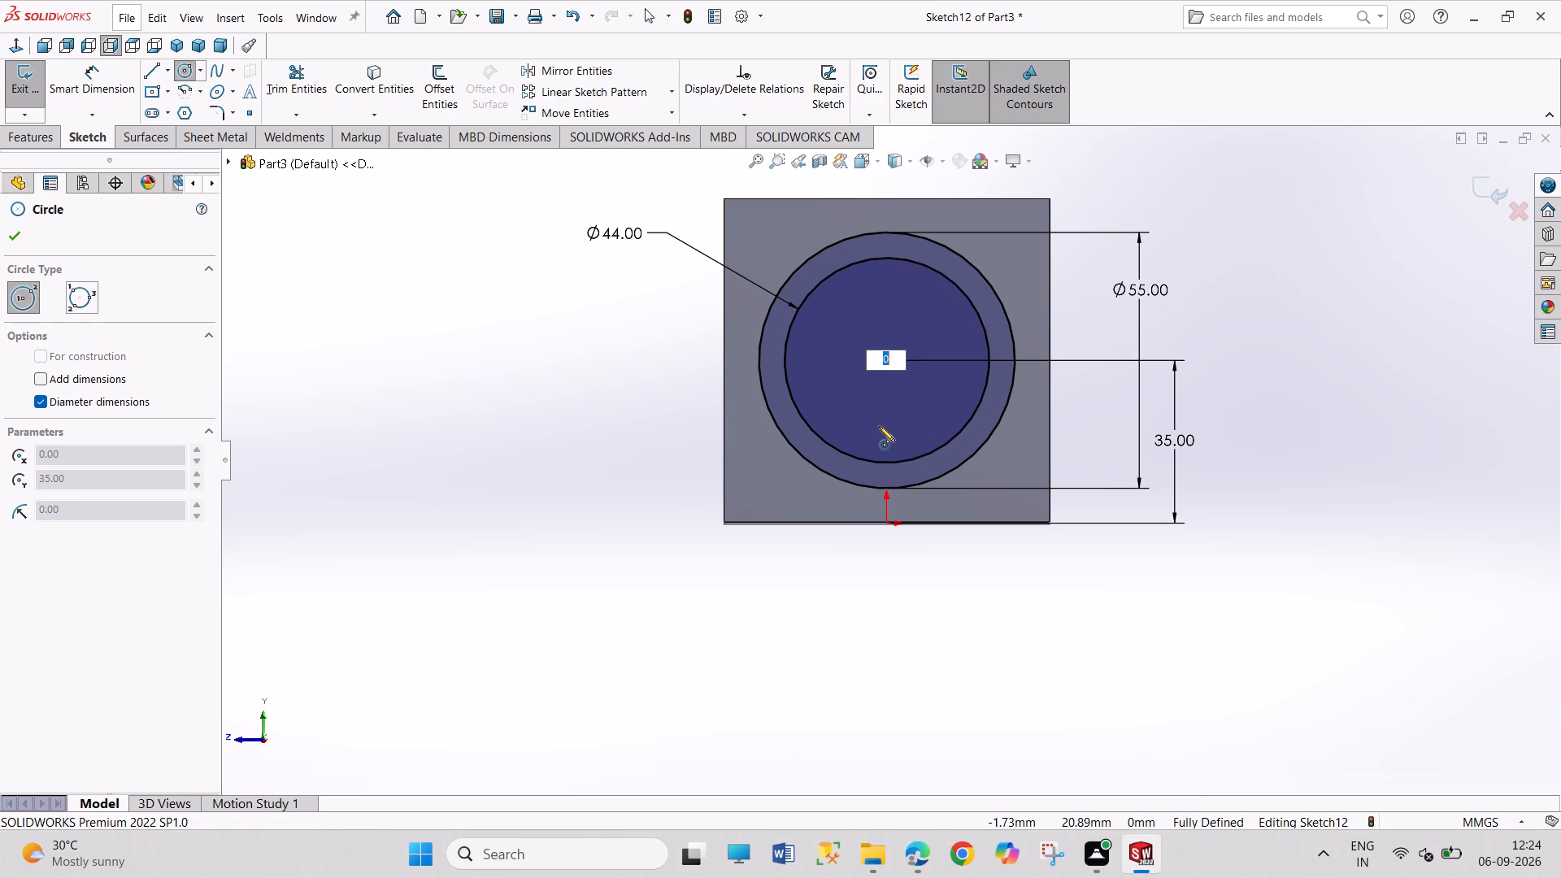
{"action": "key", "text": "4"}
{"action": "key", "text": "Return"}
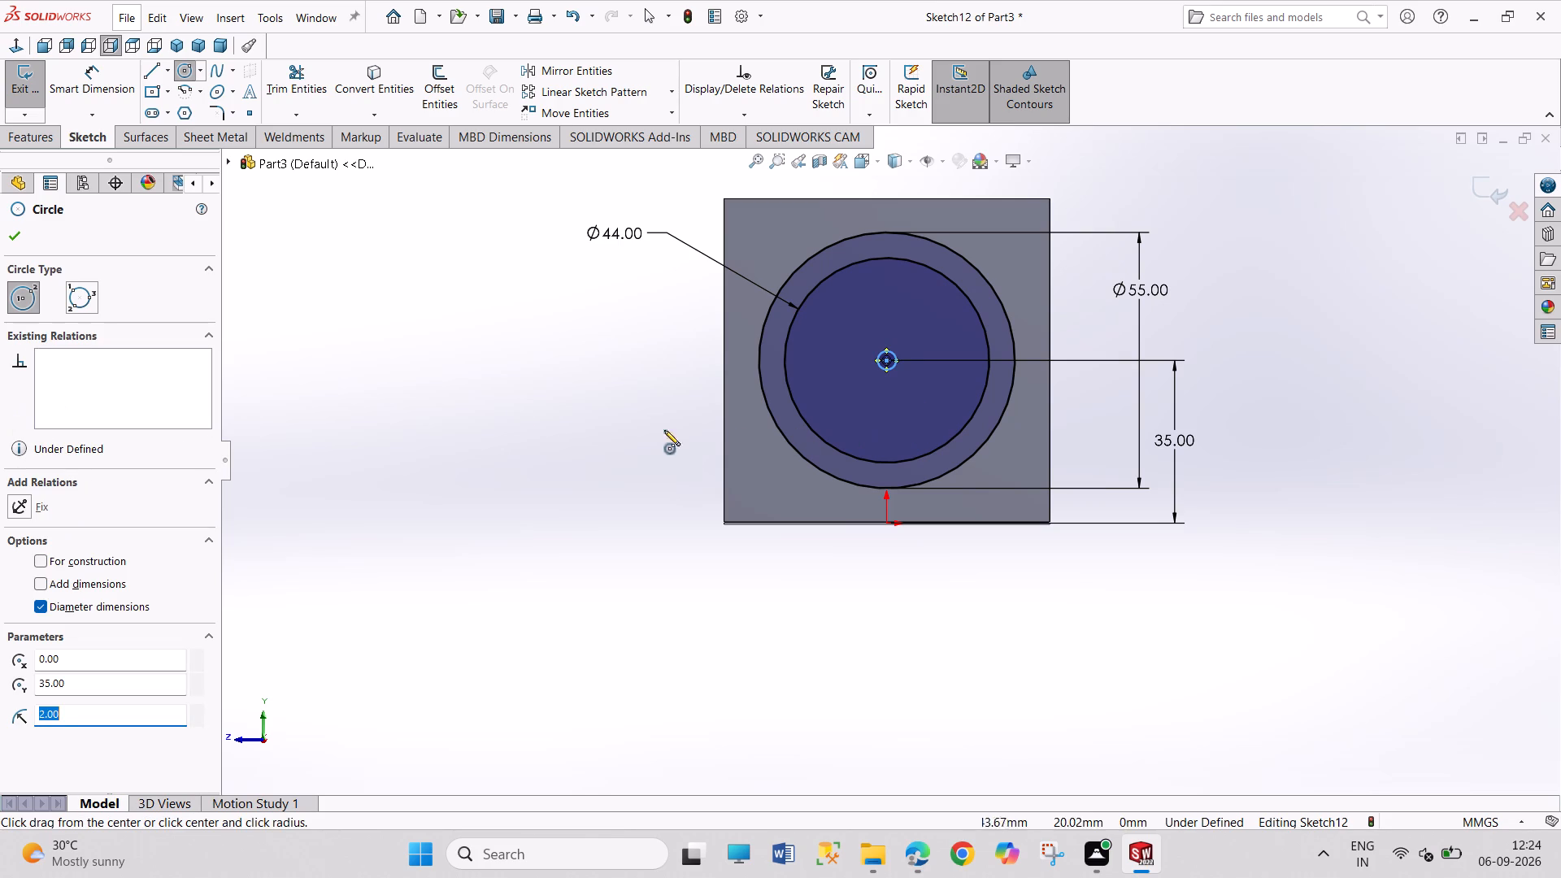
{"action": "right_click", "coordinate": [507, 410]}
{"action": "left_click", "coordinate": [524, 424]}
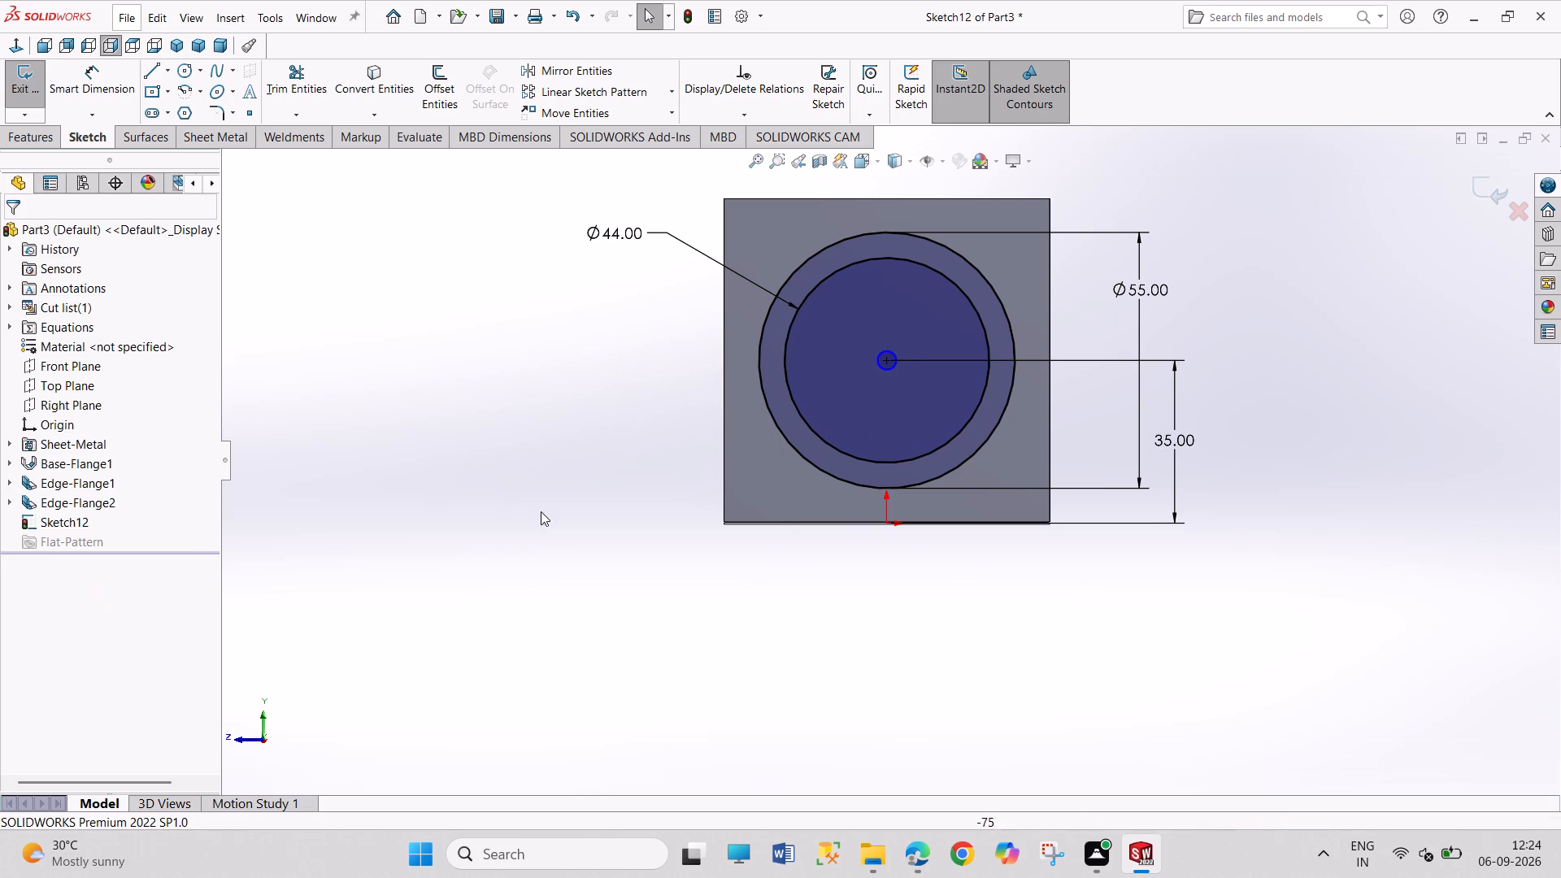
Dimension the innermost circle to 16 mm diameter, checking the vent detail in the PDF drawing in Microsoft Edge before entering it in SOLIDWORKS.
{"action": "right_click_drag", "start_coordinate": [548, 541], "coordinate": [525, 367]}
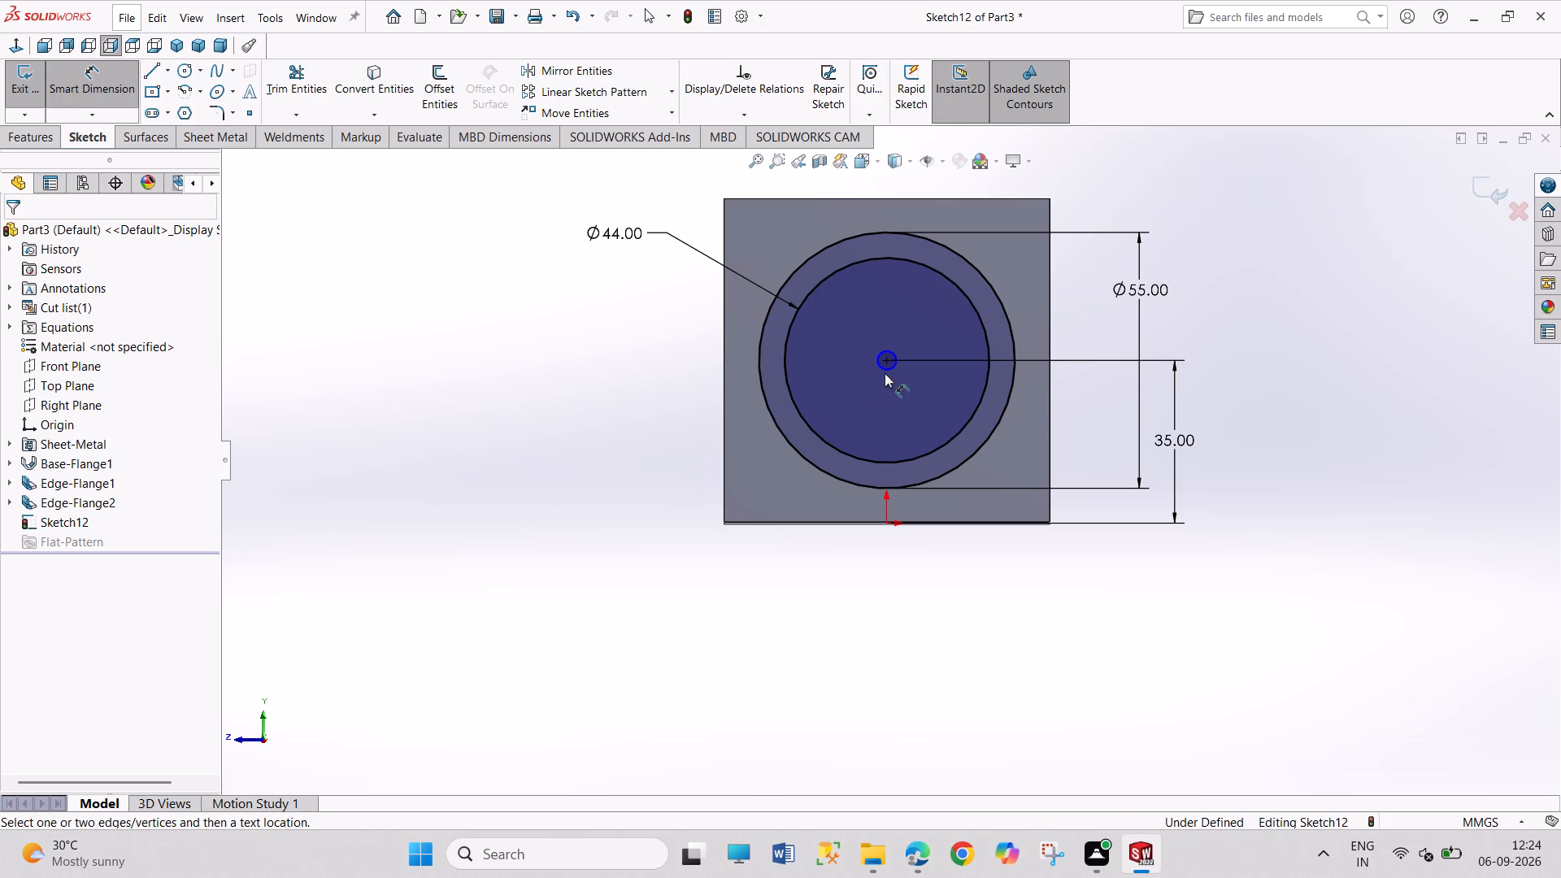
{"action": "left_click", "coordinate": [885, 368]}
{"action": "left_click", "coordinate": [614, 383]}
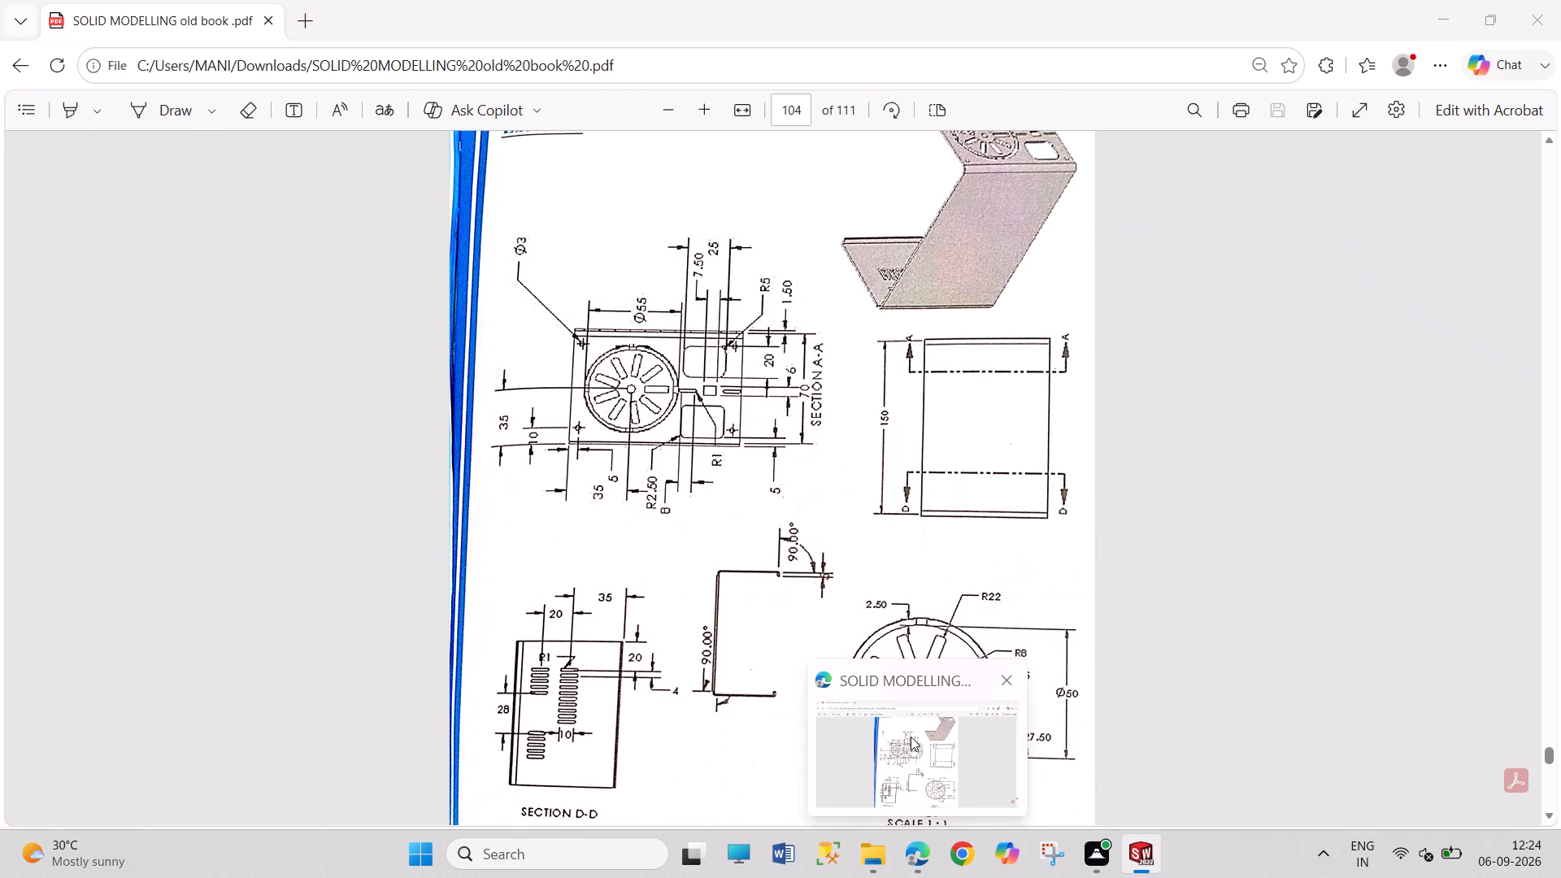
{"action": "left_click", "coordinate": [911, 737]}
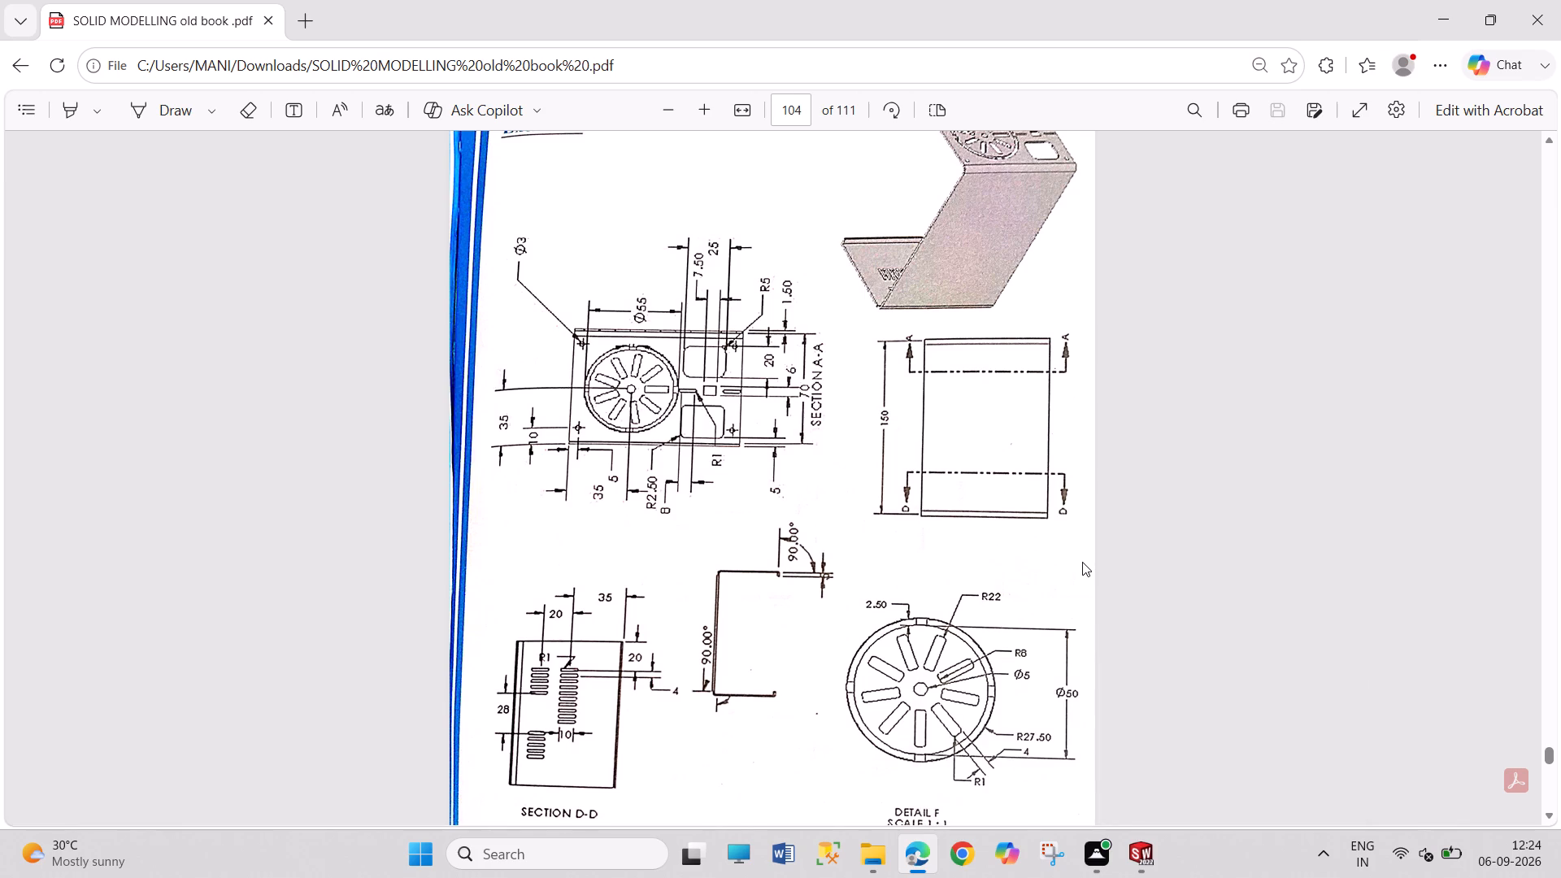
{"action": "left_click", "coordinate": [1155, 858]}
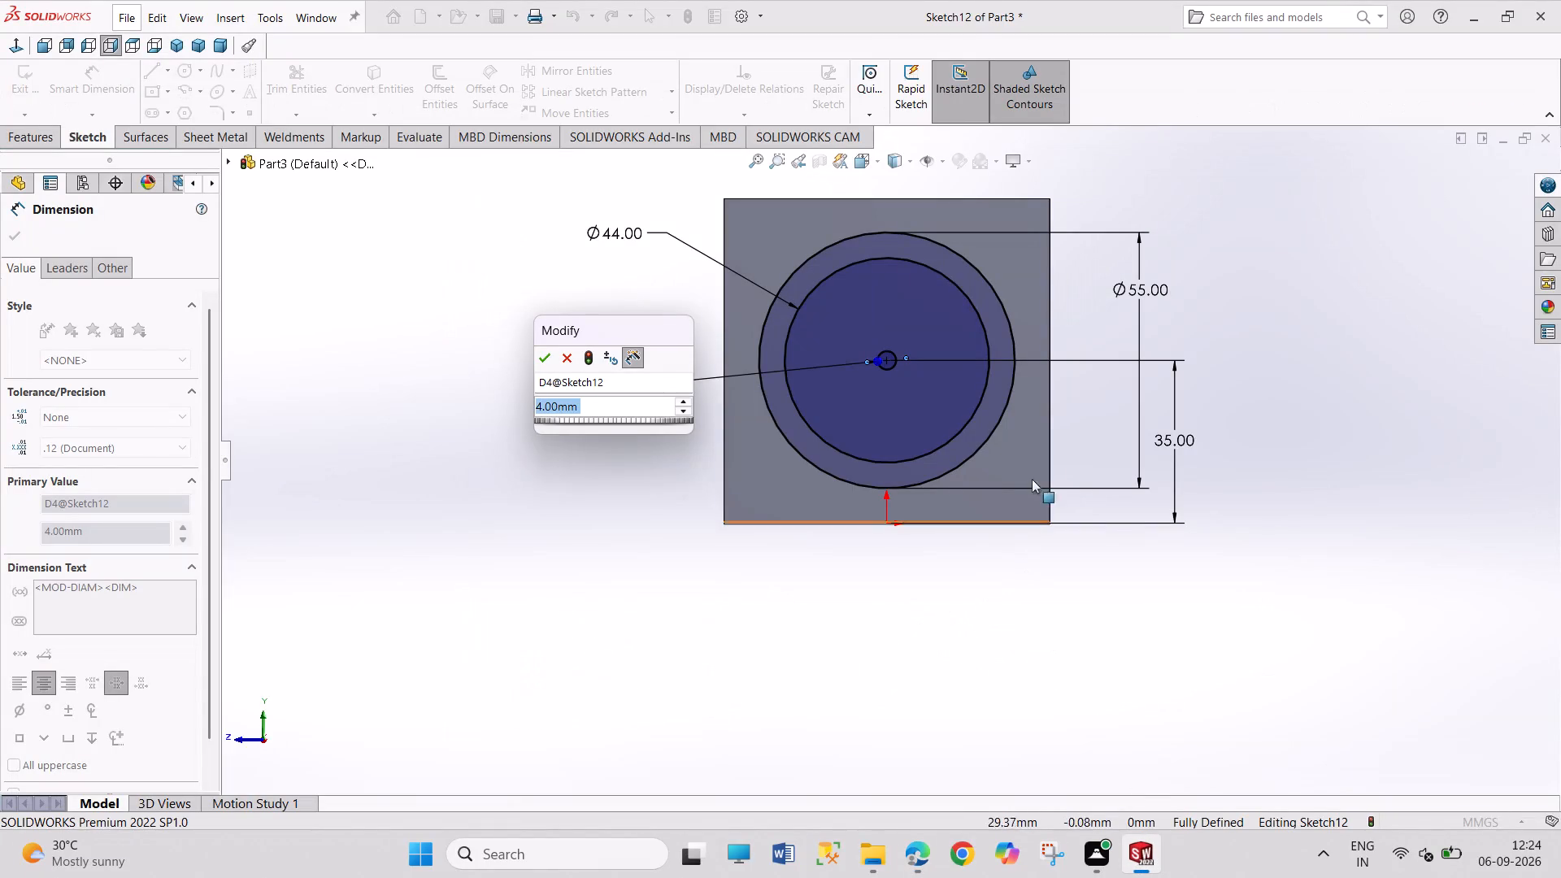
{"action": "type", "text": "16"}
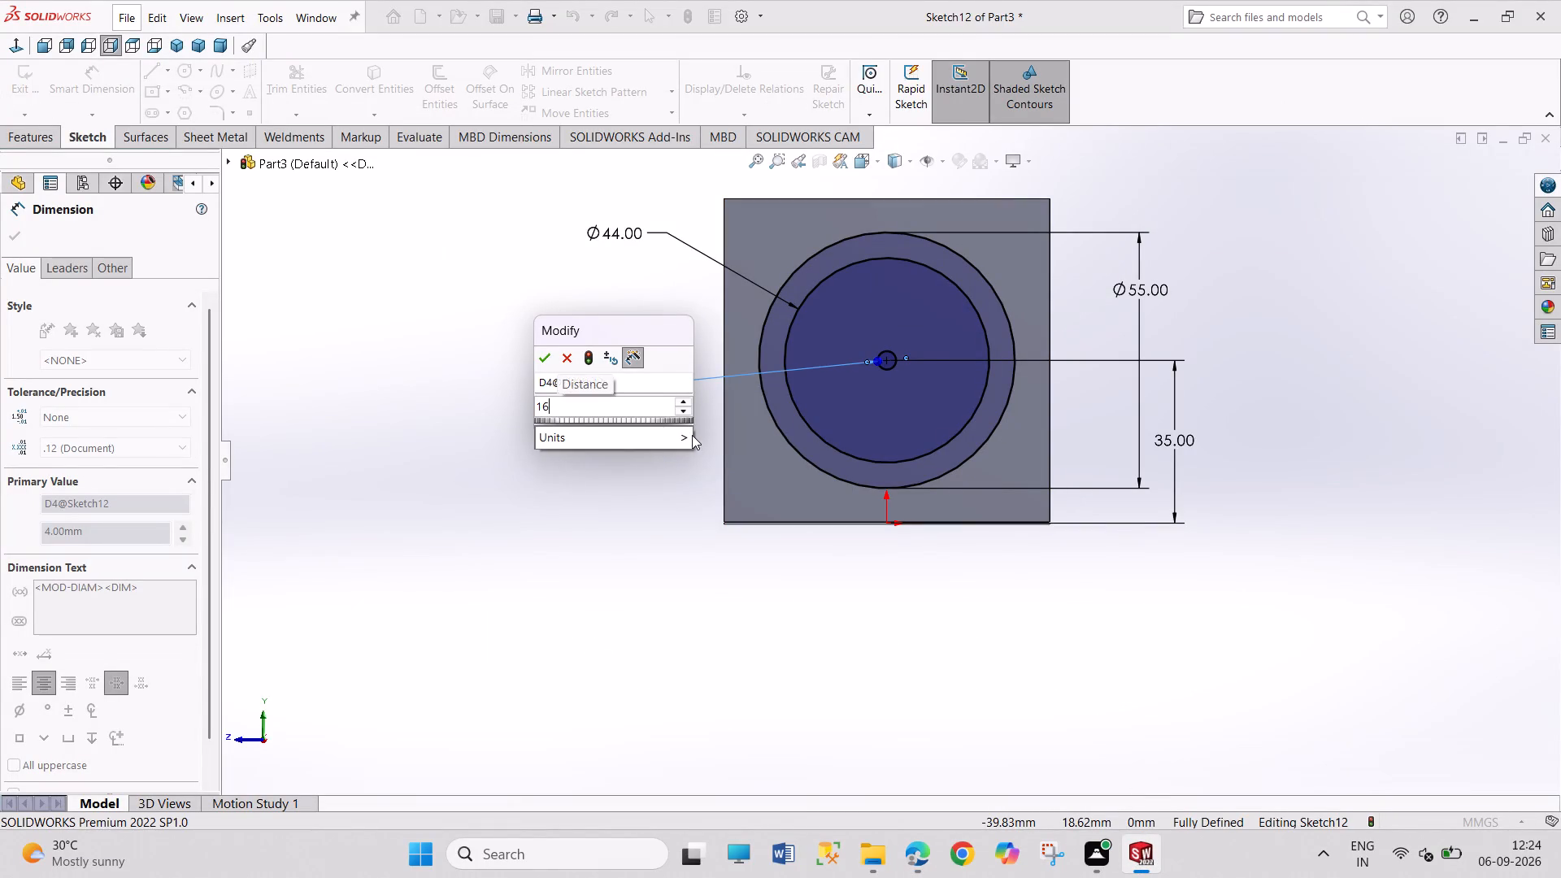
{"action": "key", "text": "Return"}
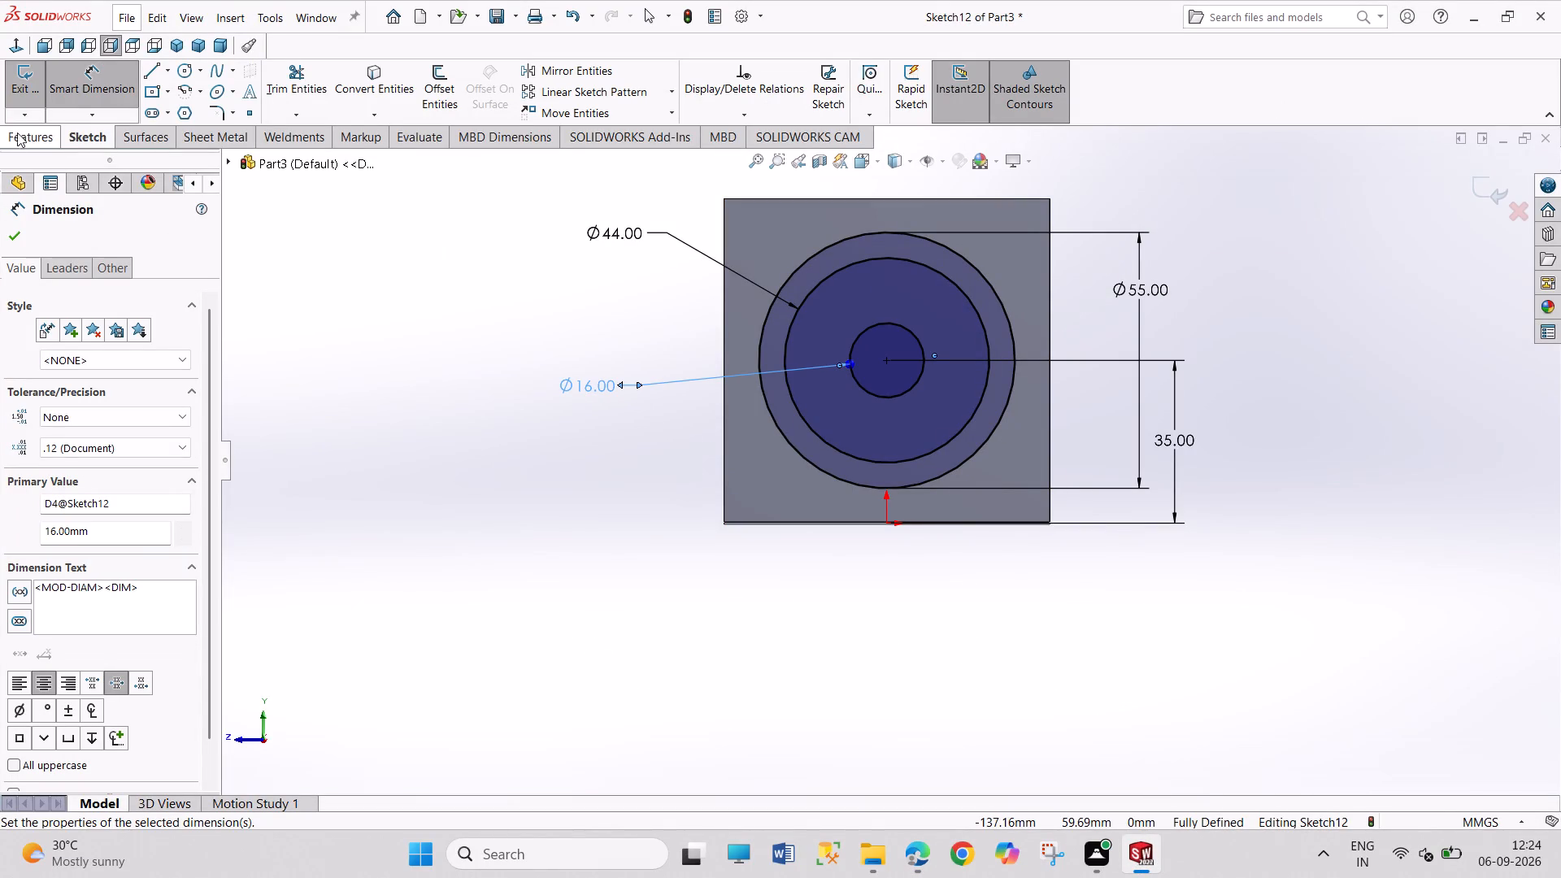
{"action": "left_click", "coordinate": [24, 229]}
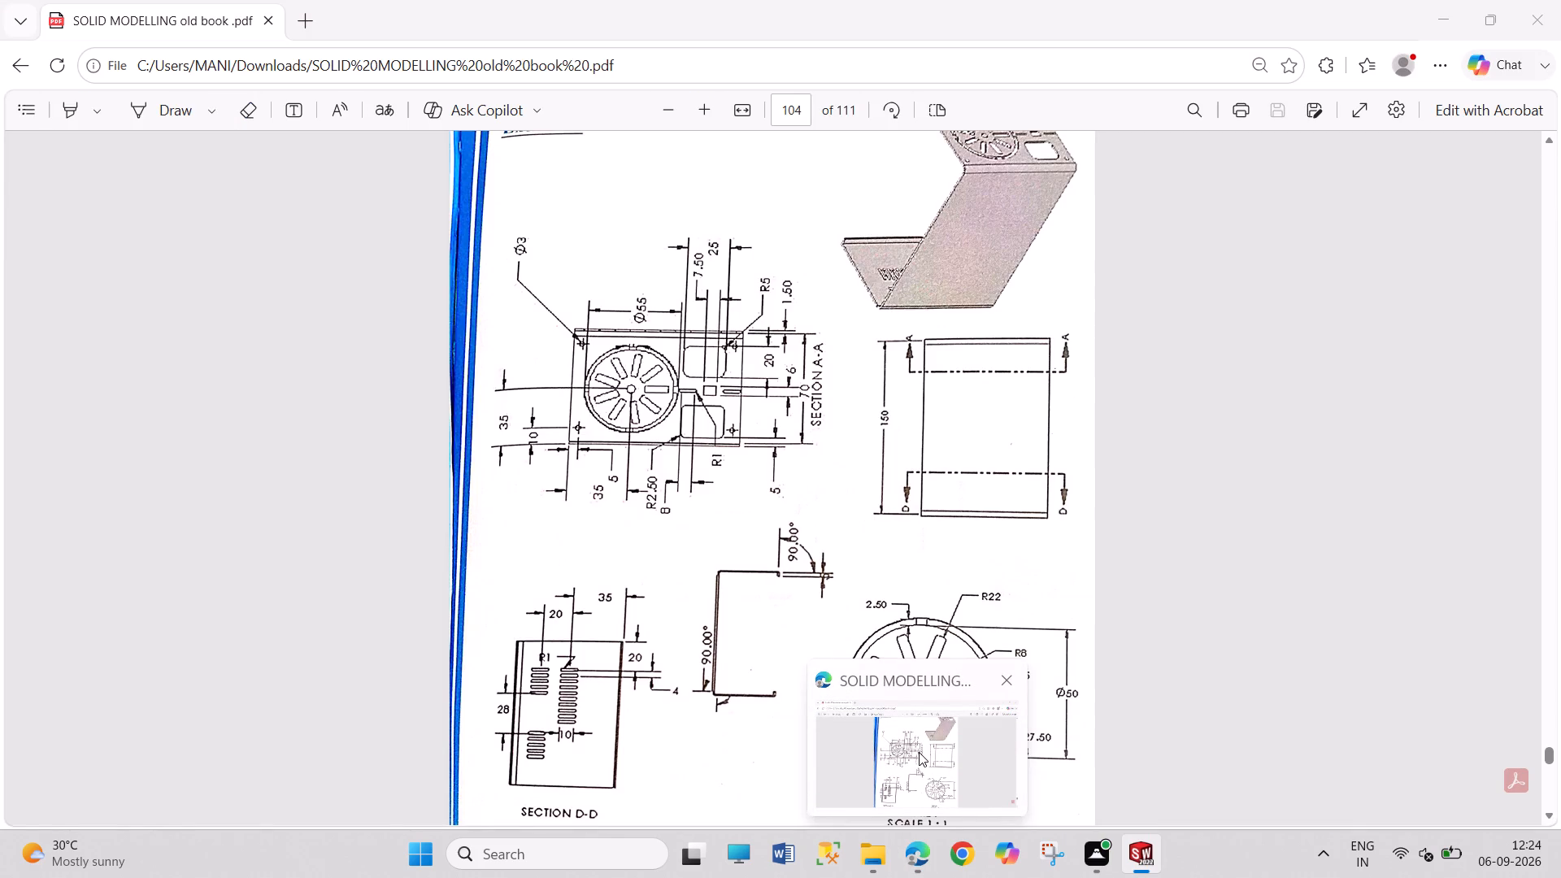
Check the vent slots in Microsoft Edge, and in SOLIDWORKS sketch a centre rectangle about 6 by 23 mm directly below the circles' centre, crossing both inner circles.
{"action": "left_click", "coordinate": [919, 752]}
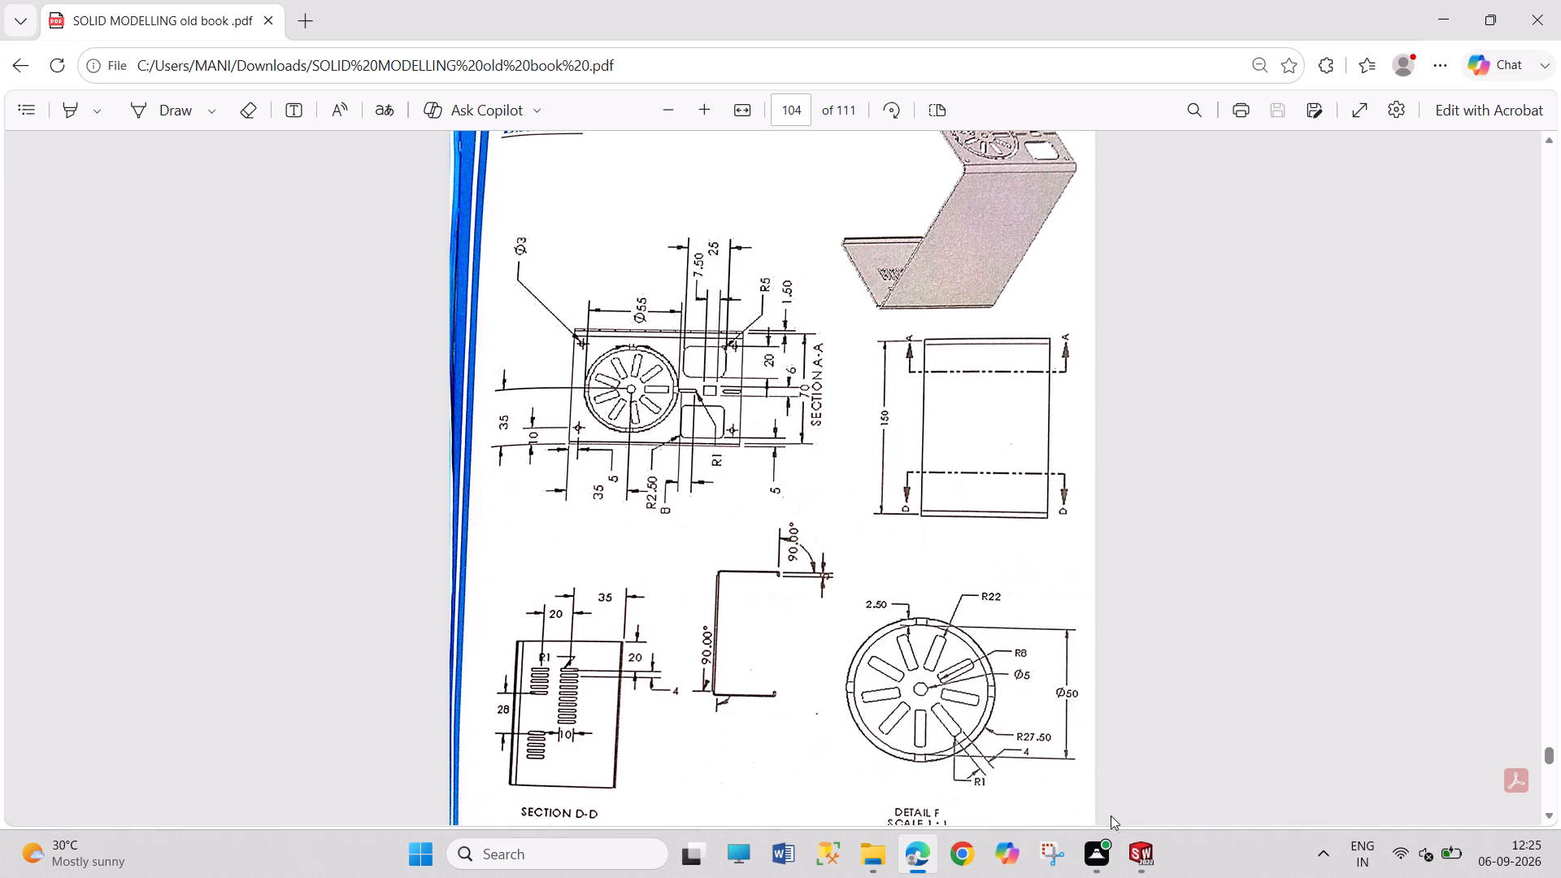
{"action": "left_click", "coordinate": [1124, 837]}
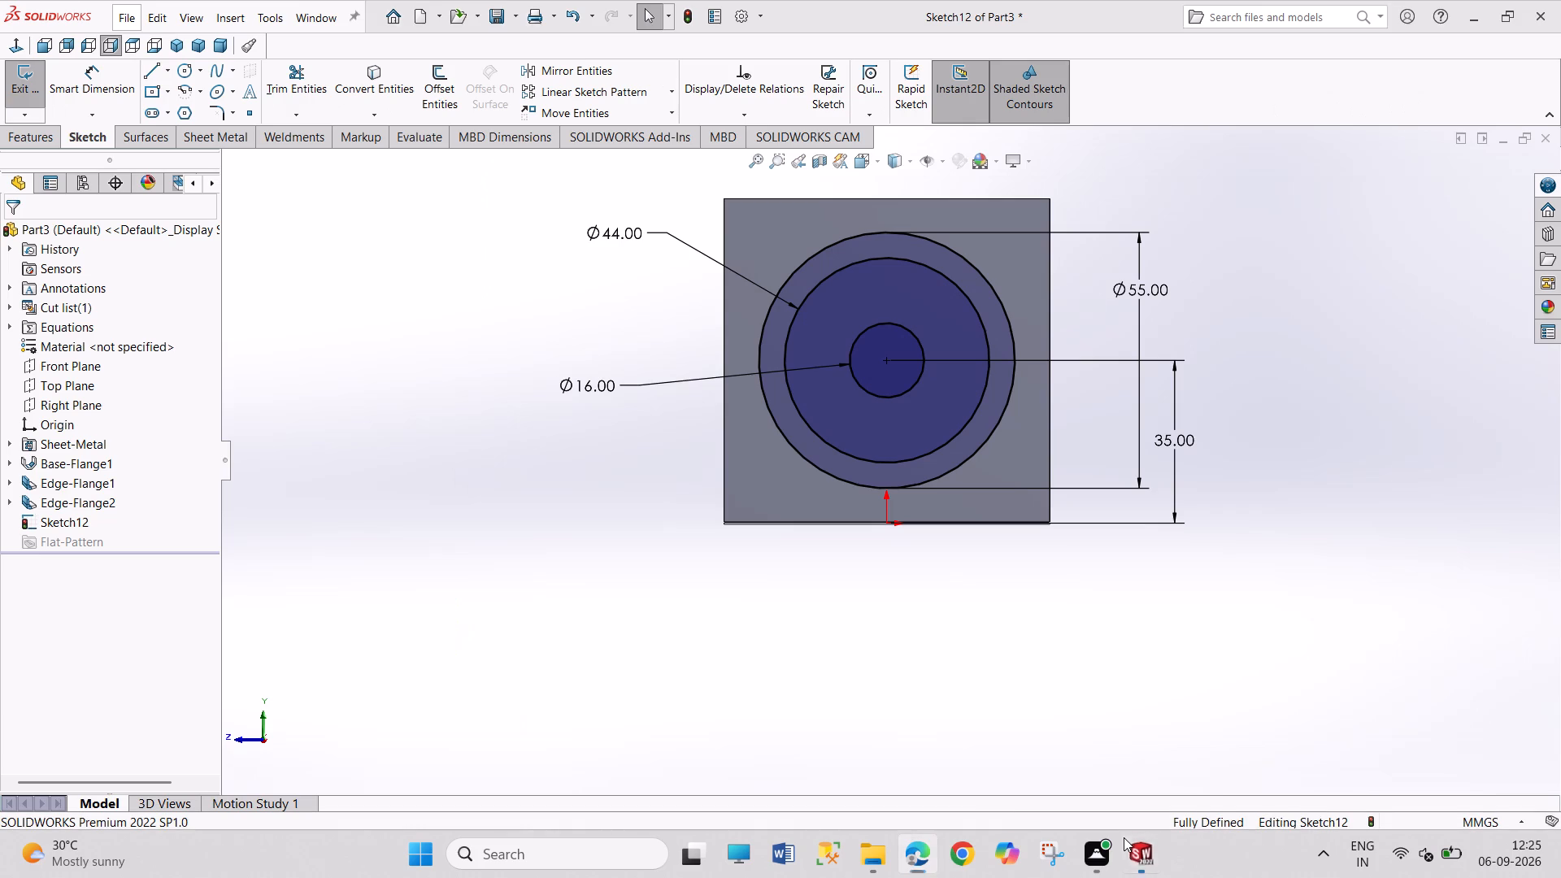
{"action": "left_click", "coordinate": [159, 85]}
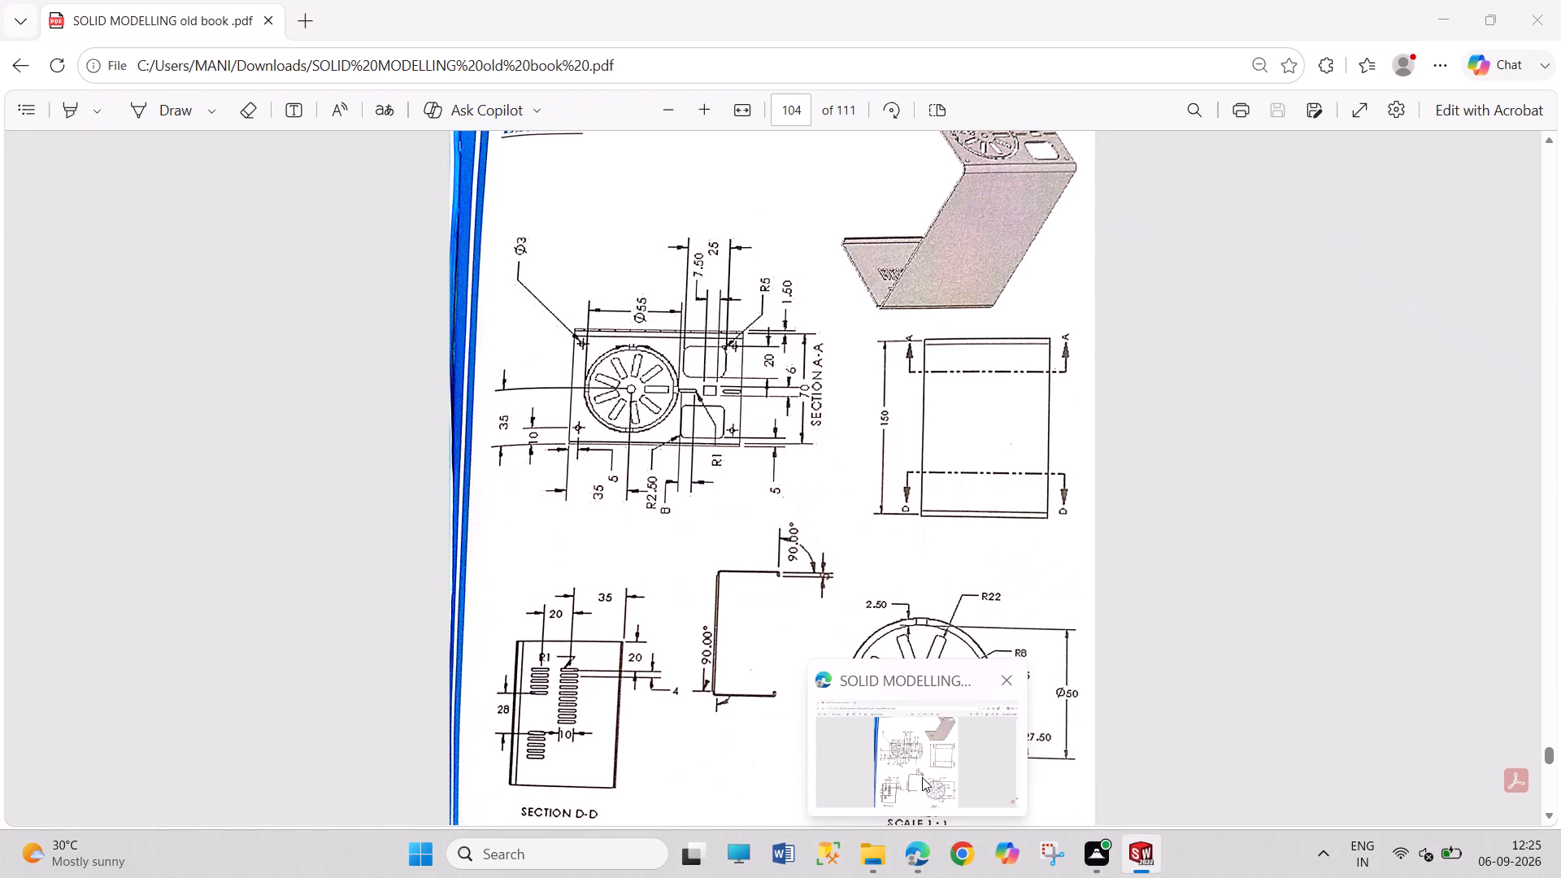
{"action": "left_click", "coordinate": [922, 777]}
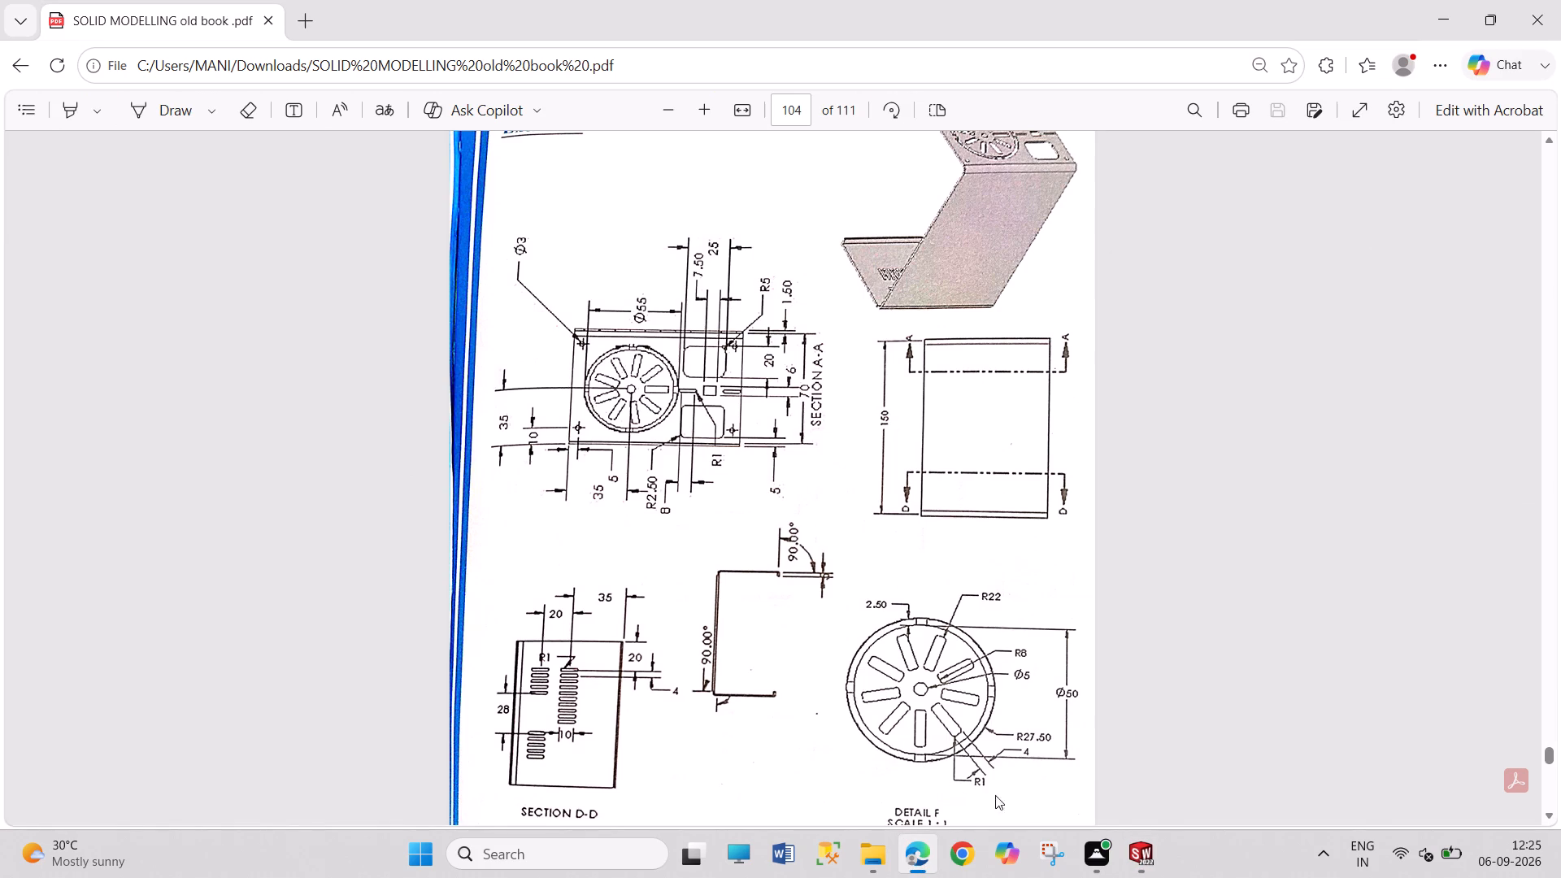
{"action": "left_click", "coordinate": [1125, 854]}
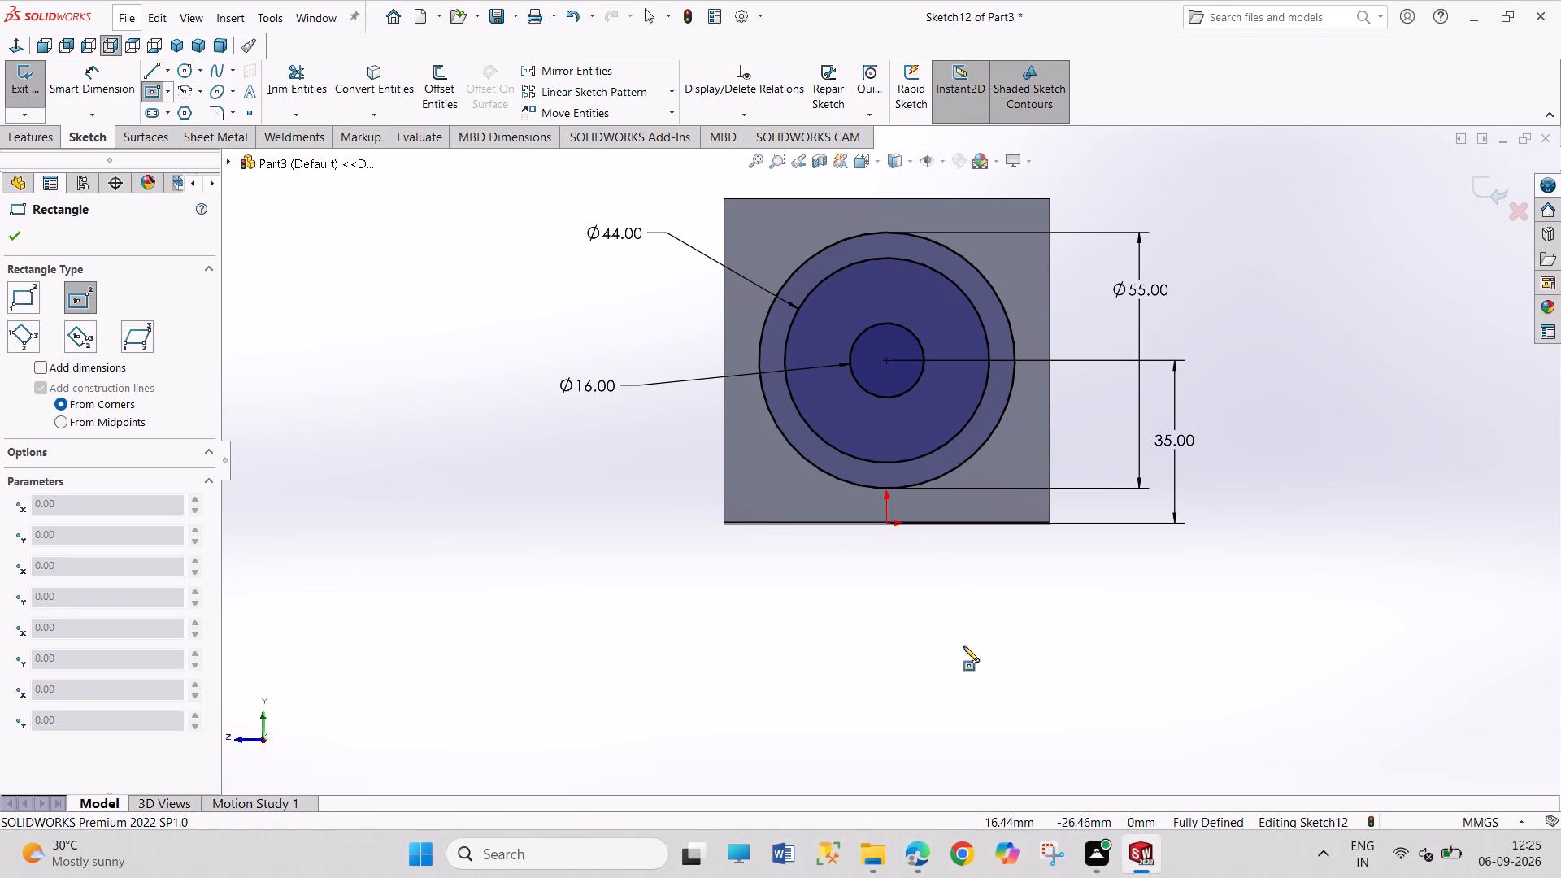
{"action": "left_click", "coordinate": [889, 422]}
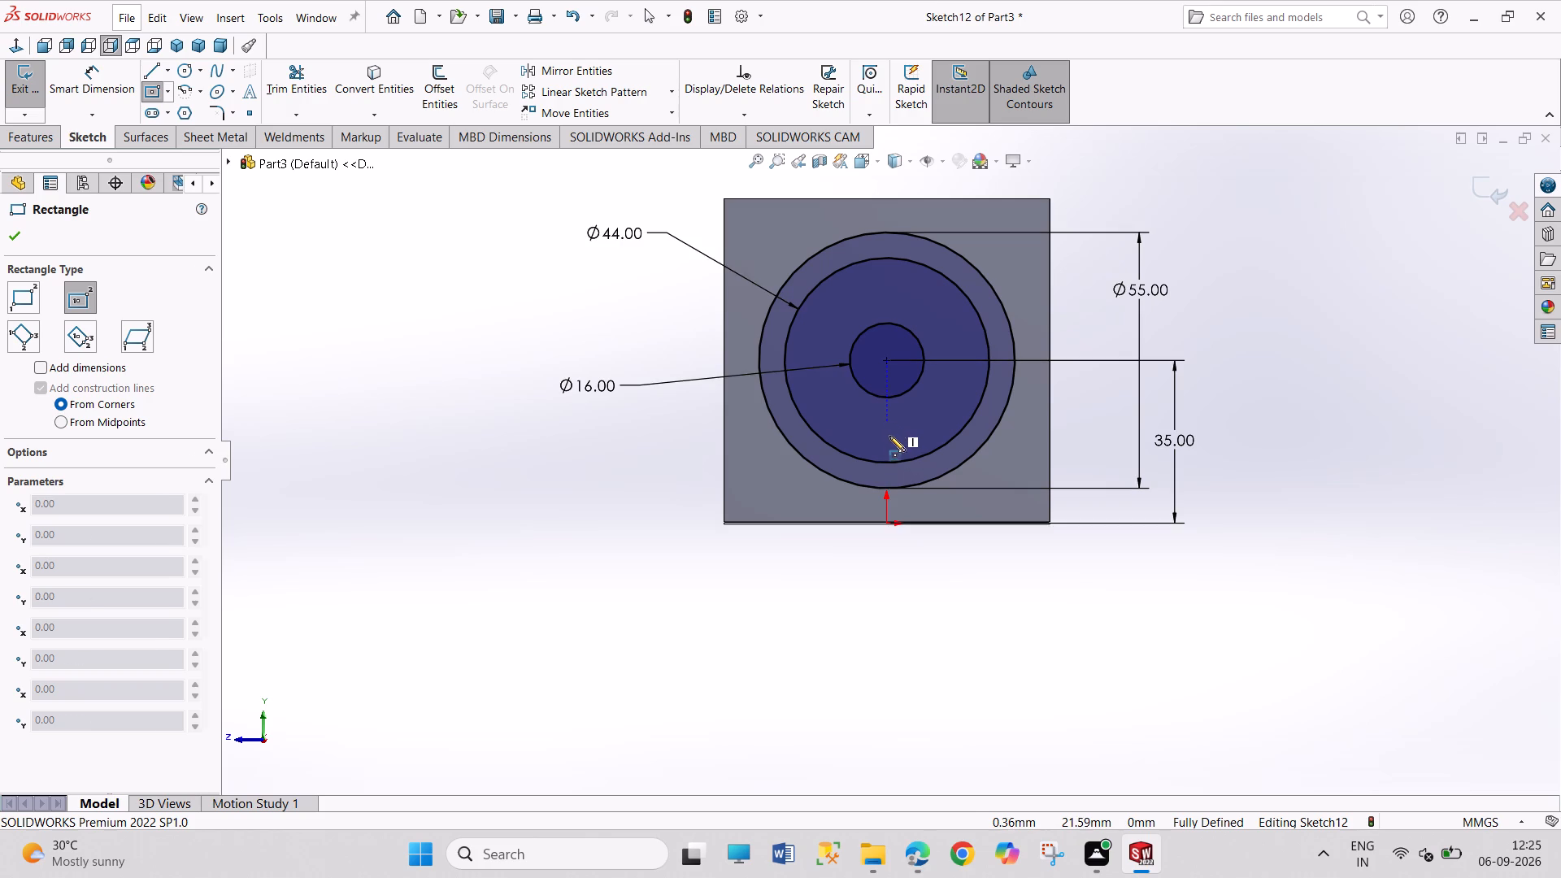
{"action": "left_click", "coordinate": [901, 476]}
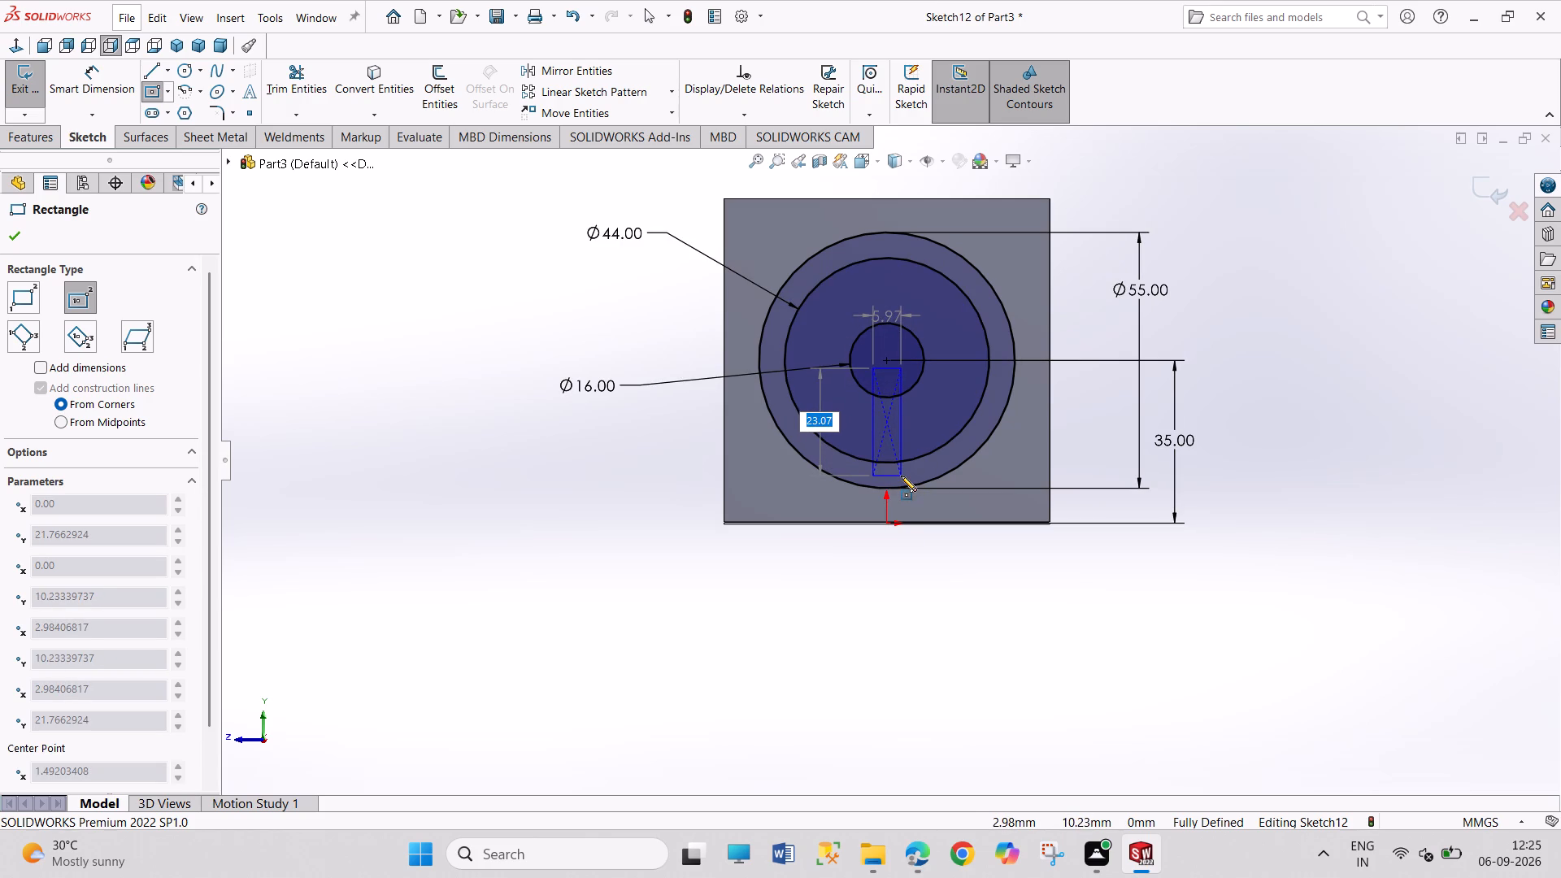
{"action": "right_click", "coordinate": [937, 647]}
{"action": "left_click", "coordinate": [958, 660]}
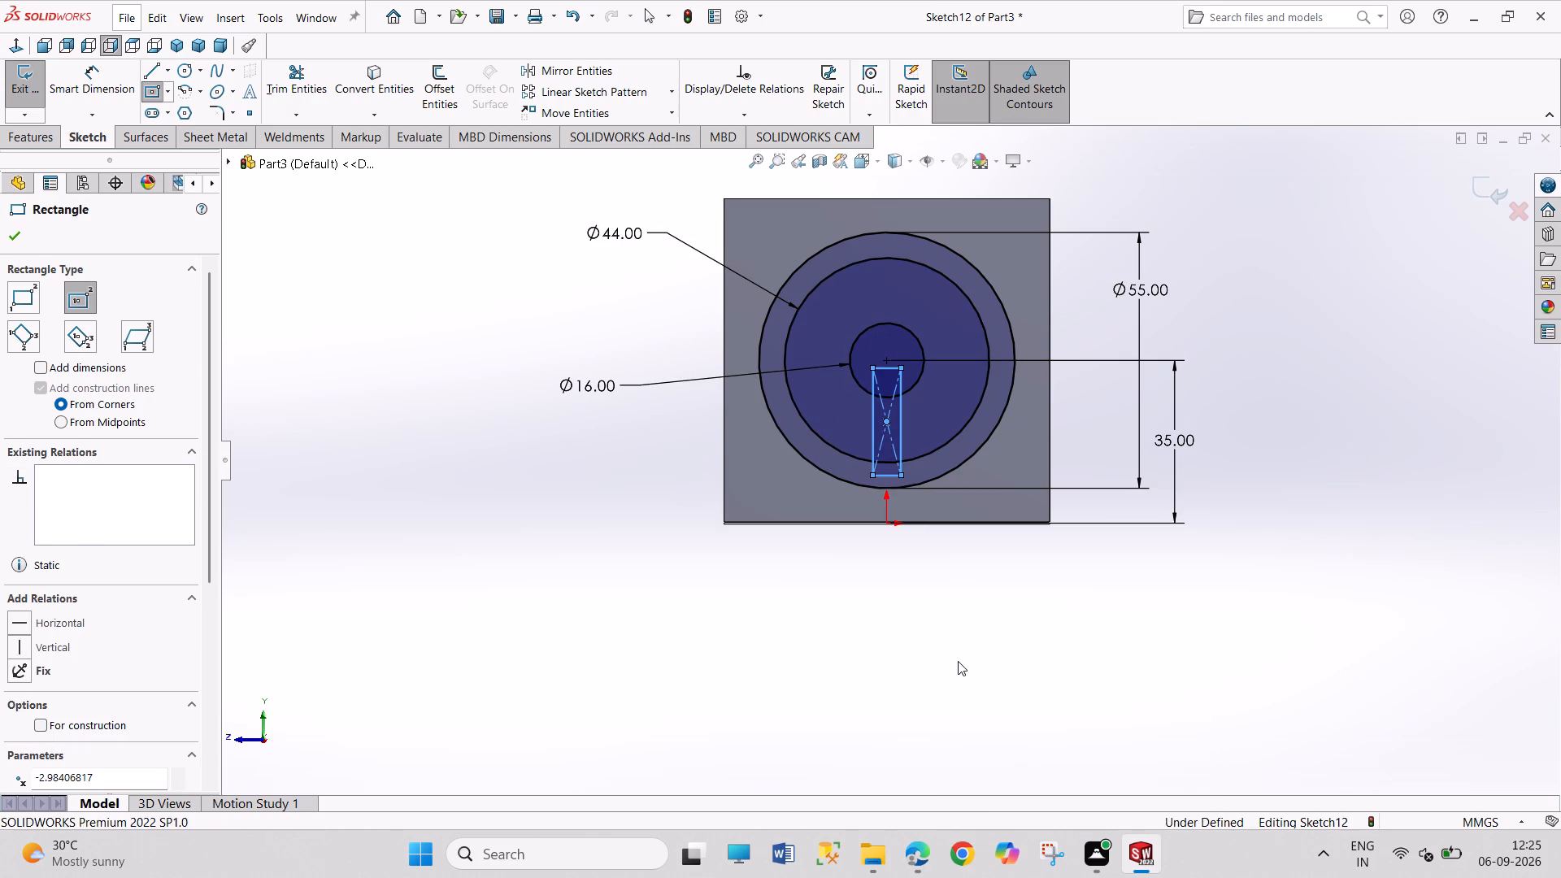
Dimension the slot rectangle's width to 4 mm, checking the slot width in the PDF drawing in Microsoft Edge before entering it in SOLIDWORKS.
{"action": "right_click_drag", "start_coordinate": [956, 659], "coordinate": [939, 570]}
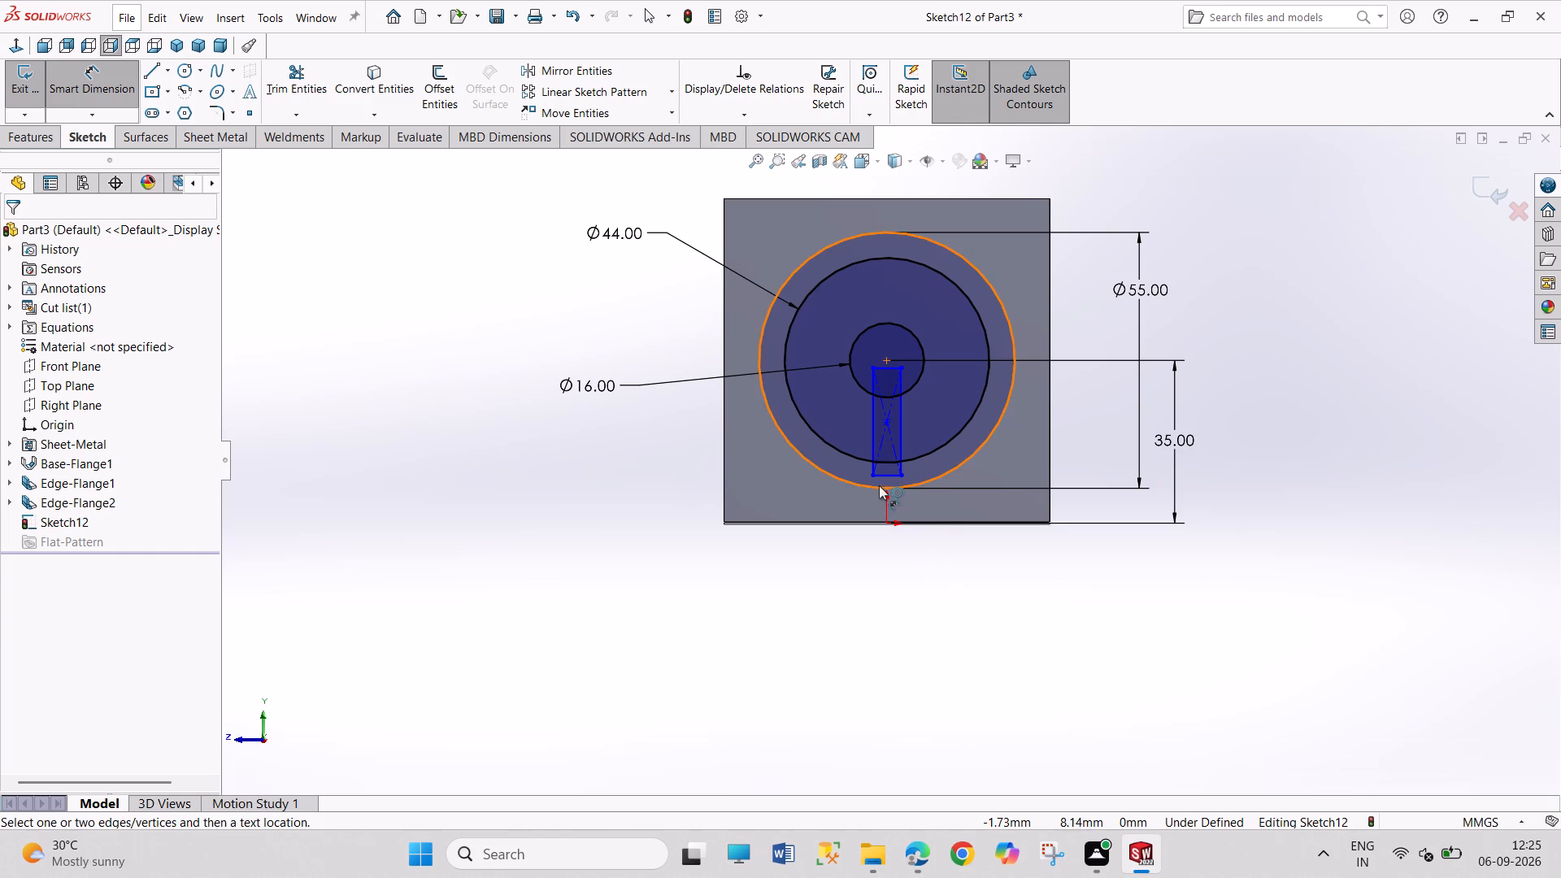
{"action": "left_click", "coordinate": [883, 472]}
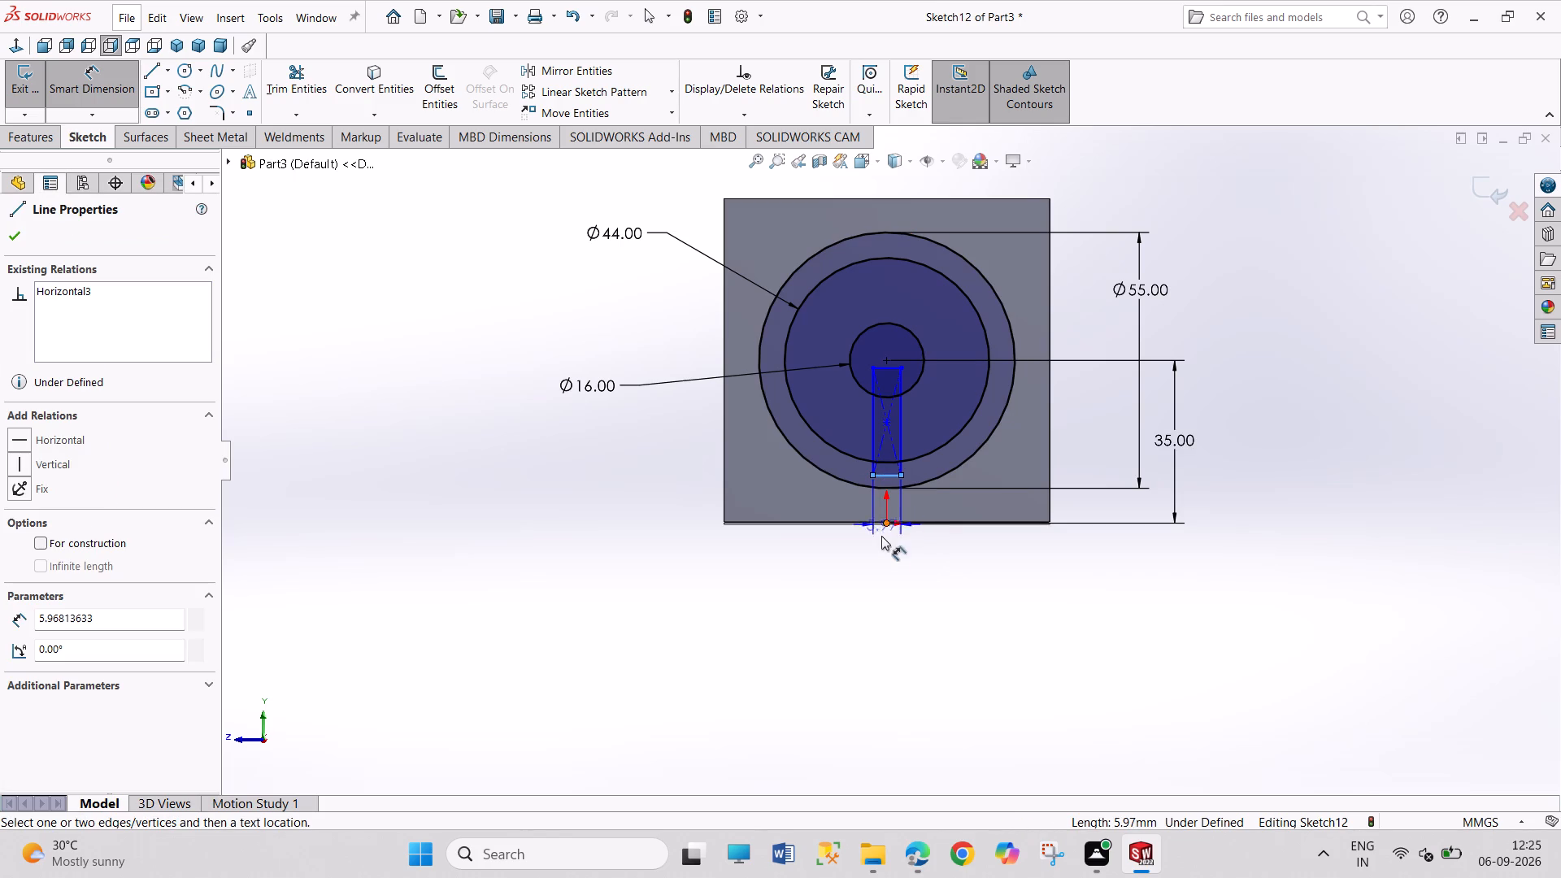
{"action": "left_click", "coordinate": [856, 567]}
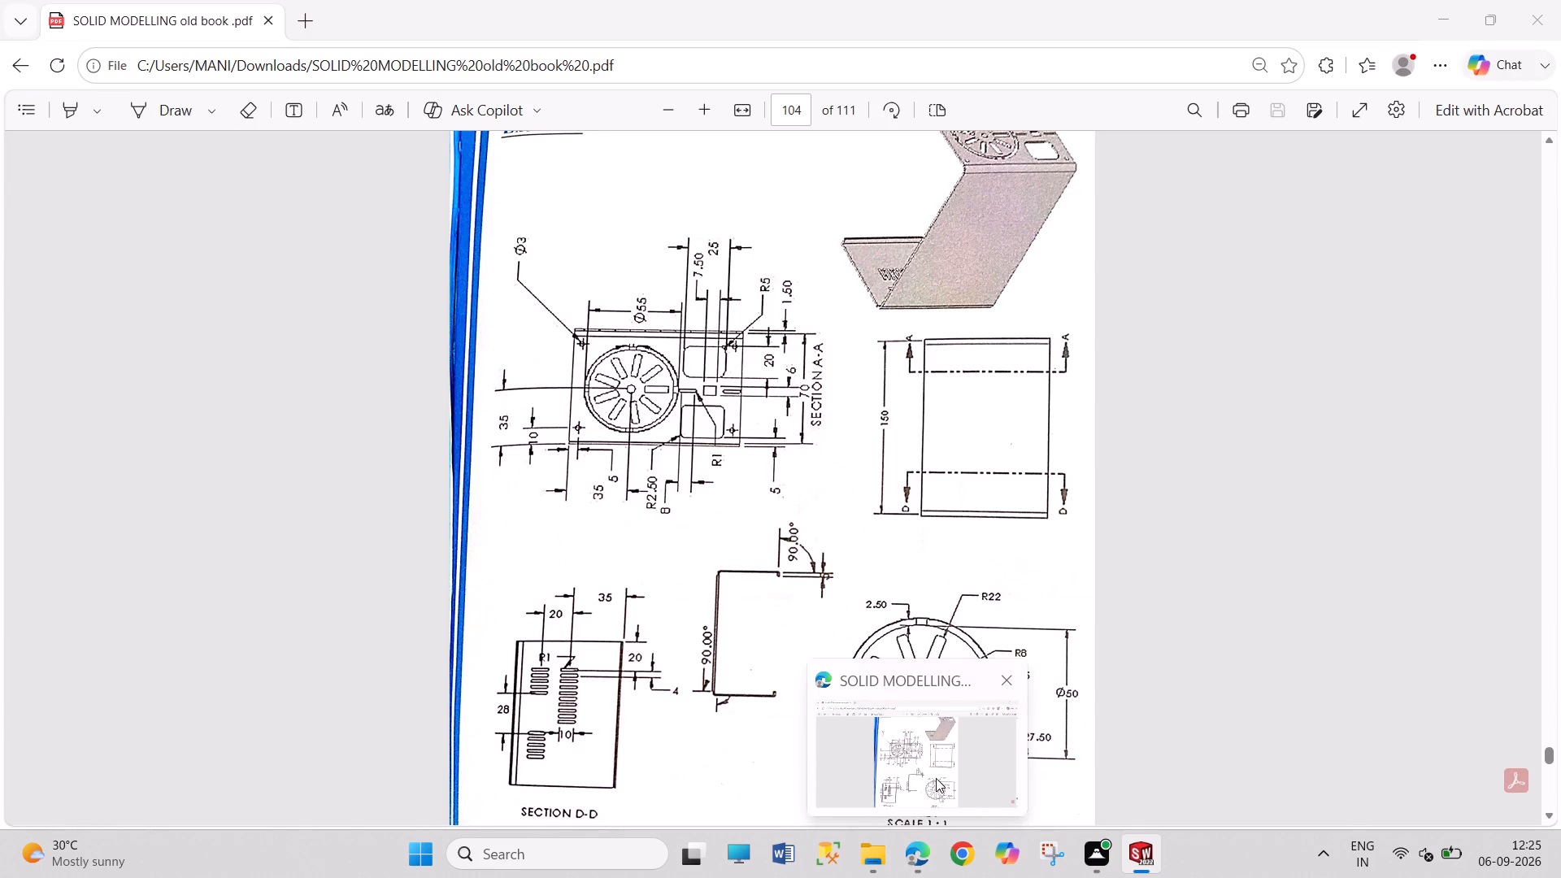
{"action": "left_click", "coordinate": [936, 778]}
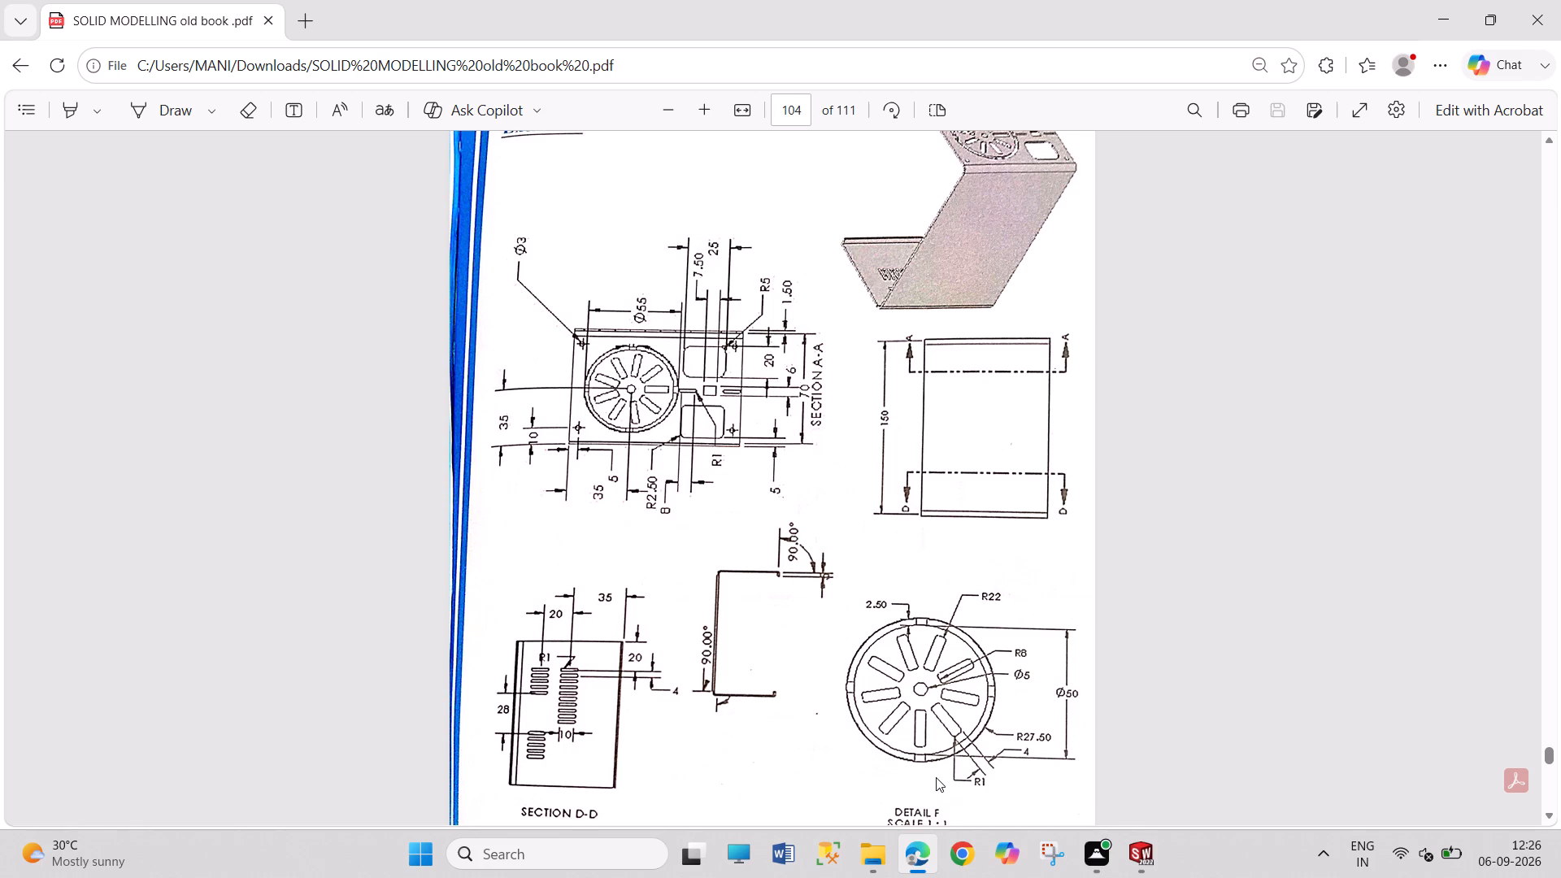
{"action": "left_click", "coordinate": [1144, 849]}
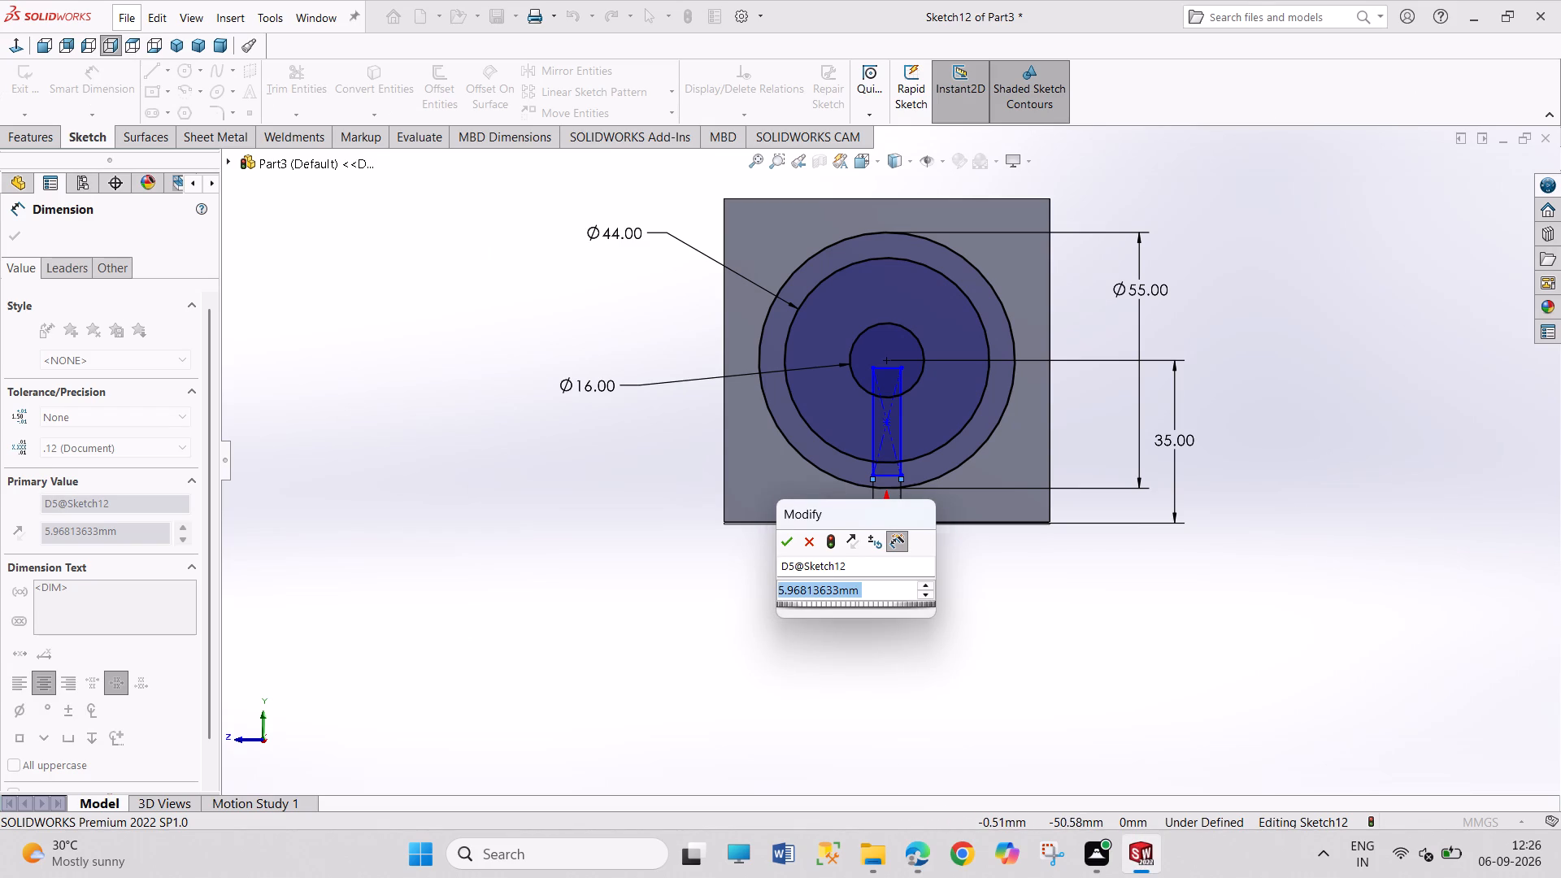
{"action": "key", "text": "4"}
{"action": "key", "text": "Return"}
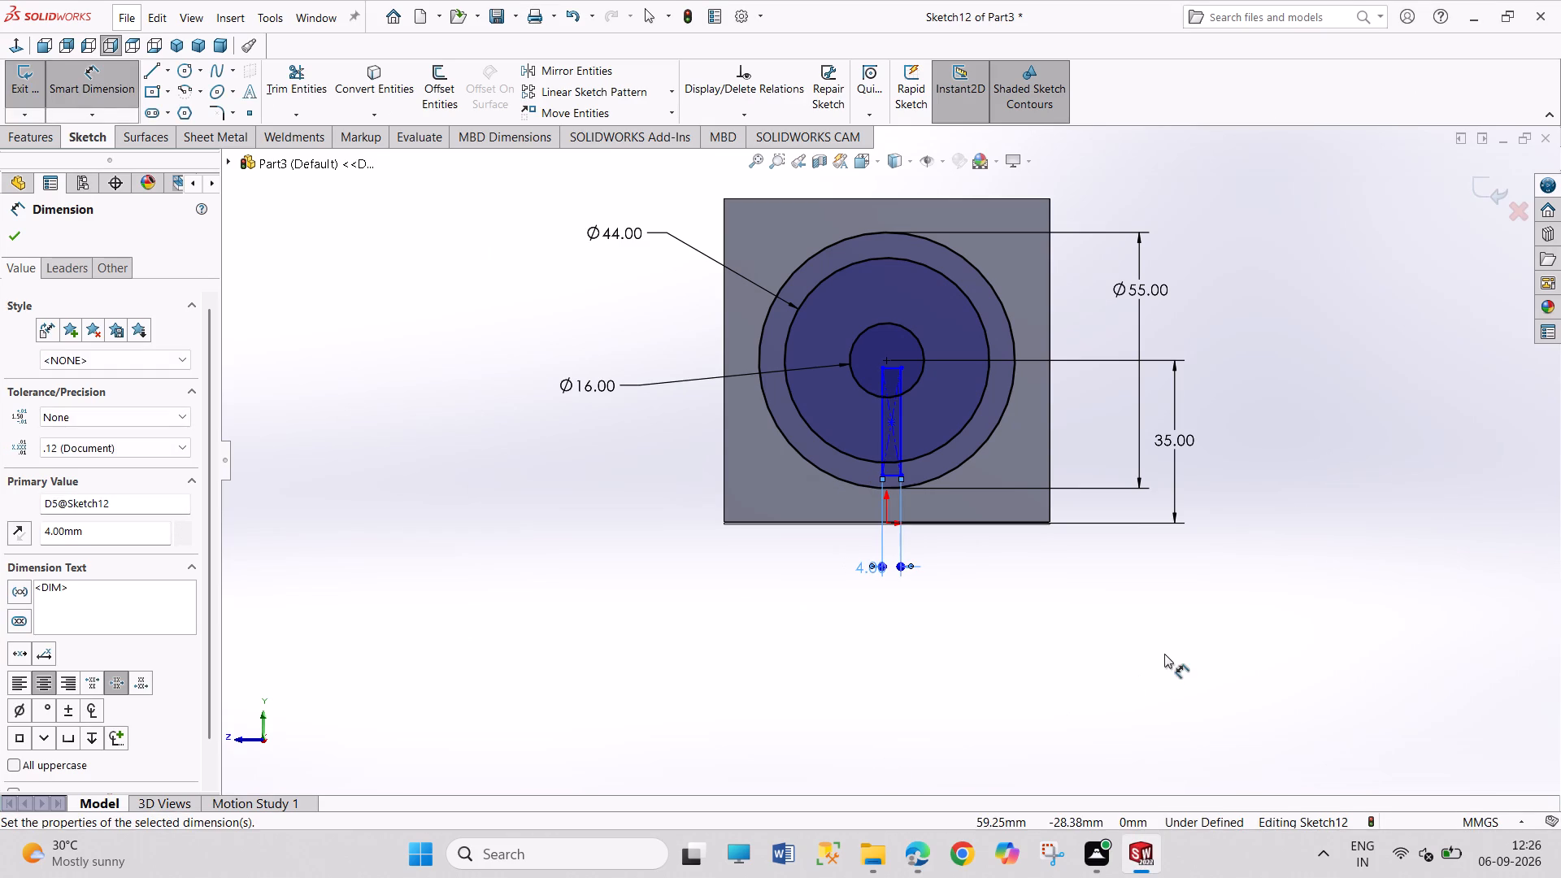
{"action": "right_click", "coordinate": [1164, 653]}
{"action": "left_click", "coordinate": [1213, 704]}
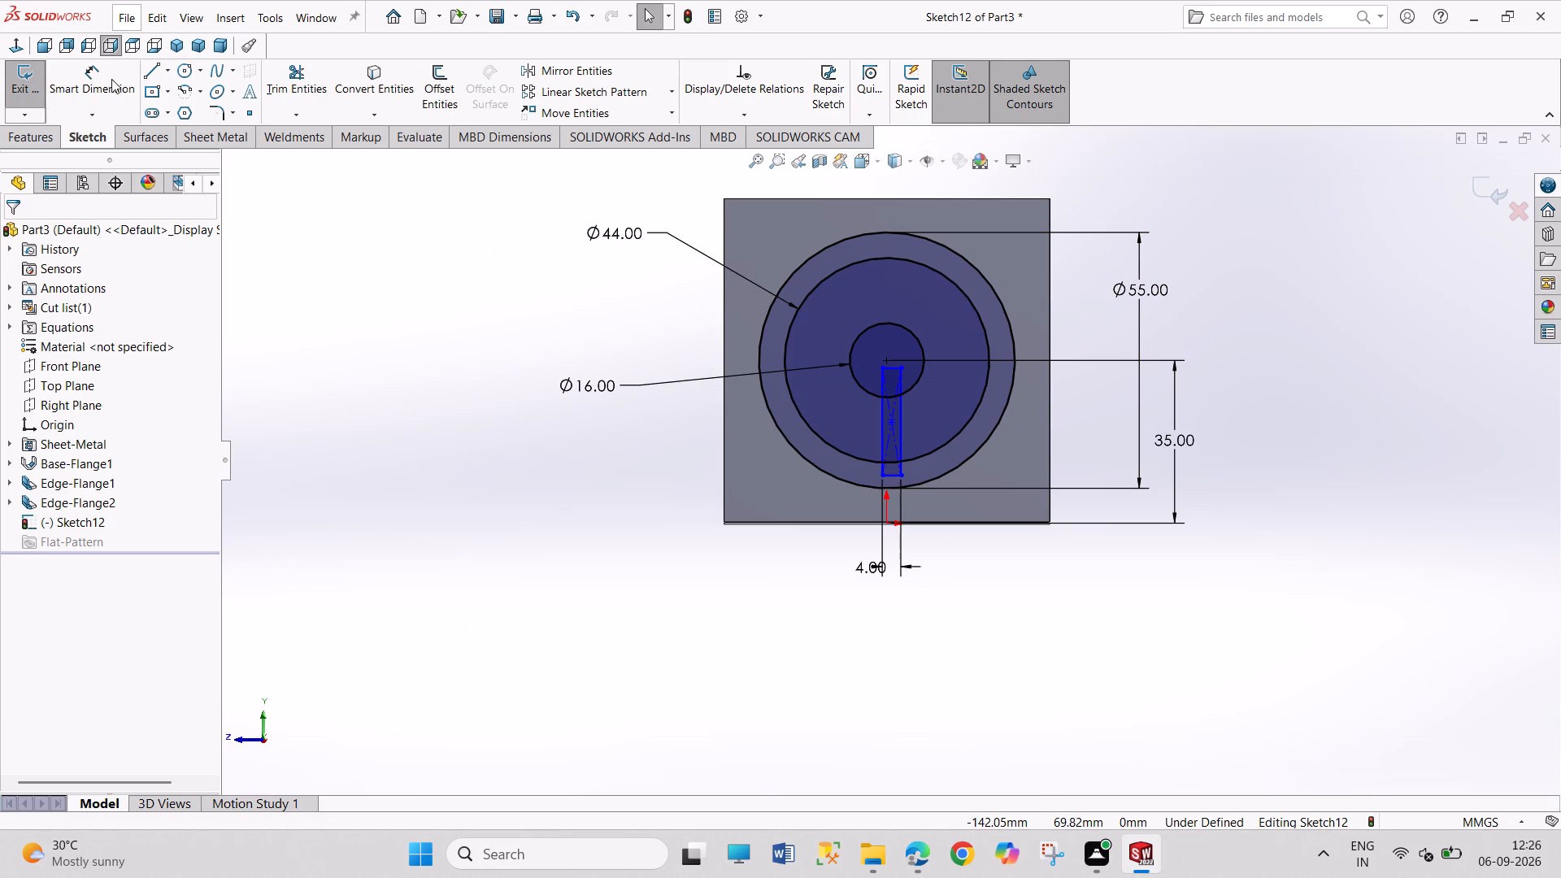
Trim away the slot rectangle's lower end where it extends beyond the 44 mm circle.
{"action": "left_click", "coordinate": [277, 81]}
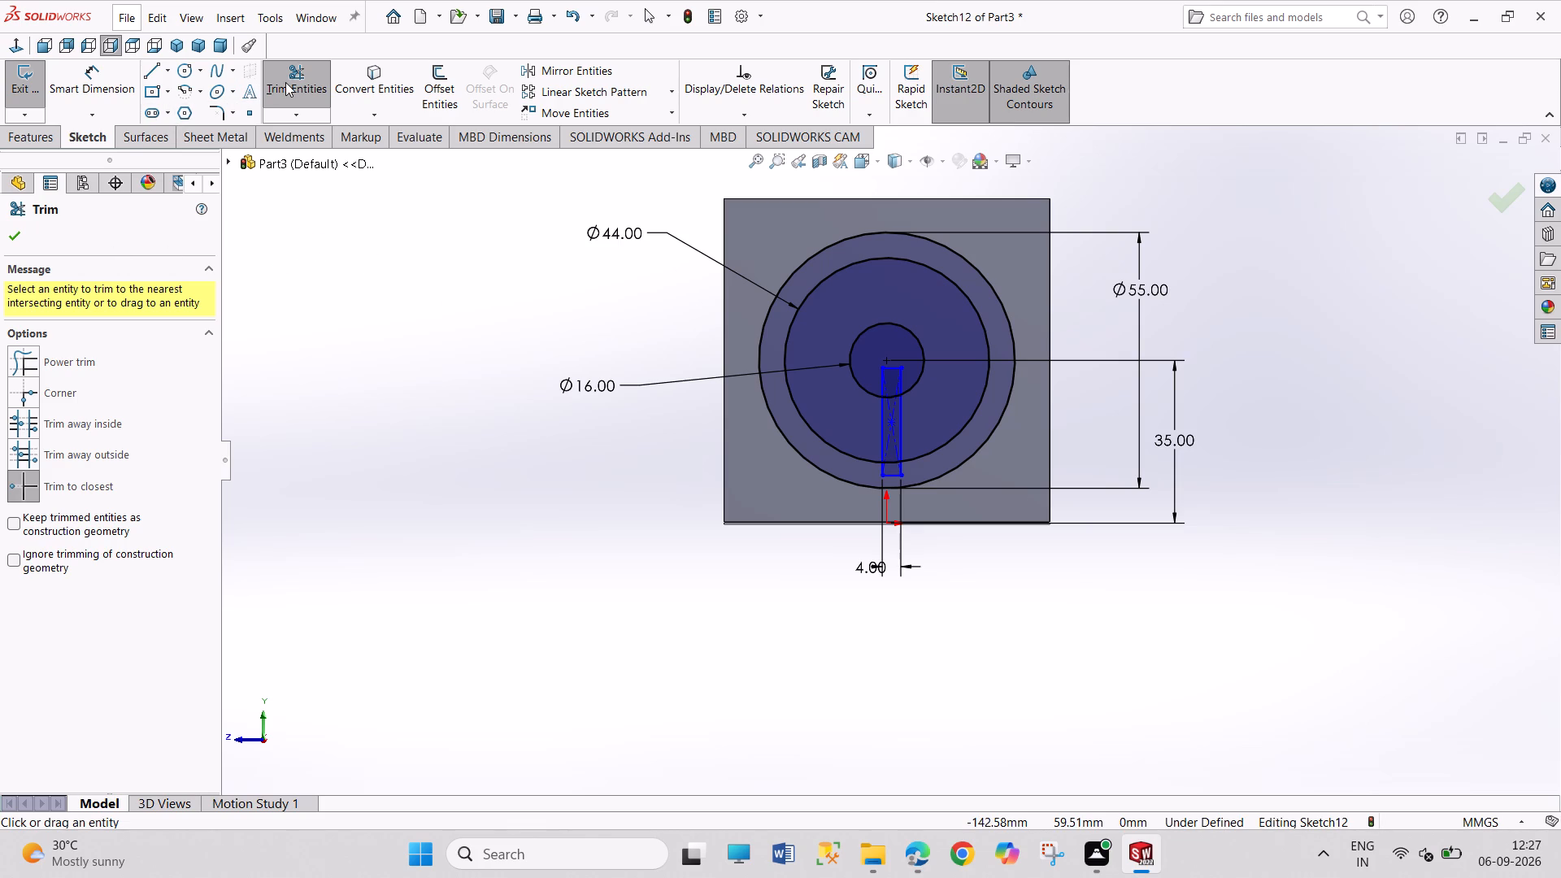
{"action": "scroll", "coordinate": [915, 481], "scroll_direction": "up", "scroll_amount": 1}
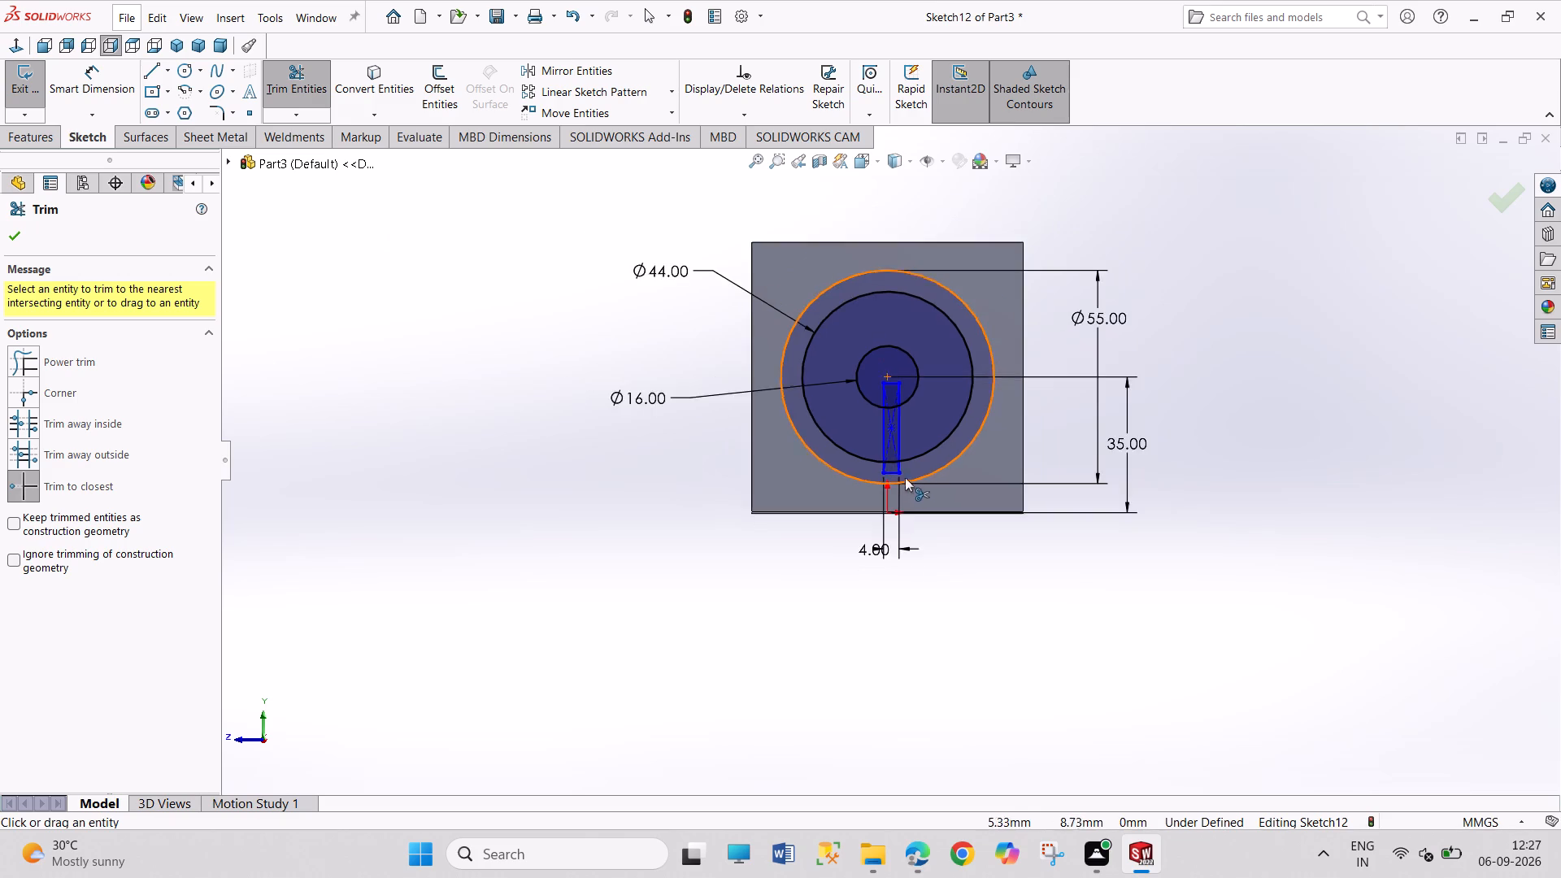
{"action": "scroll", "coordinate": [905, 477], "scroll_direction": "up", "scroll_amount": 1}
{"action": "scroll", "coordinate": [894, 466], "scroll_direction": "down", "scroll_amount": 9}
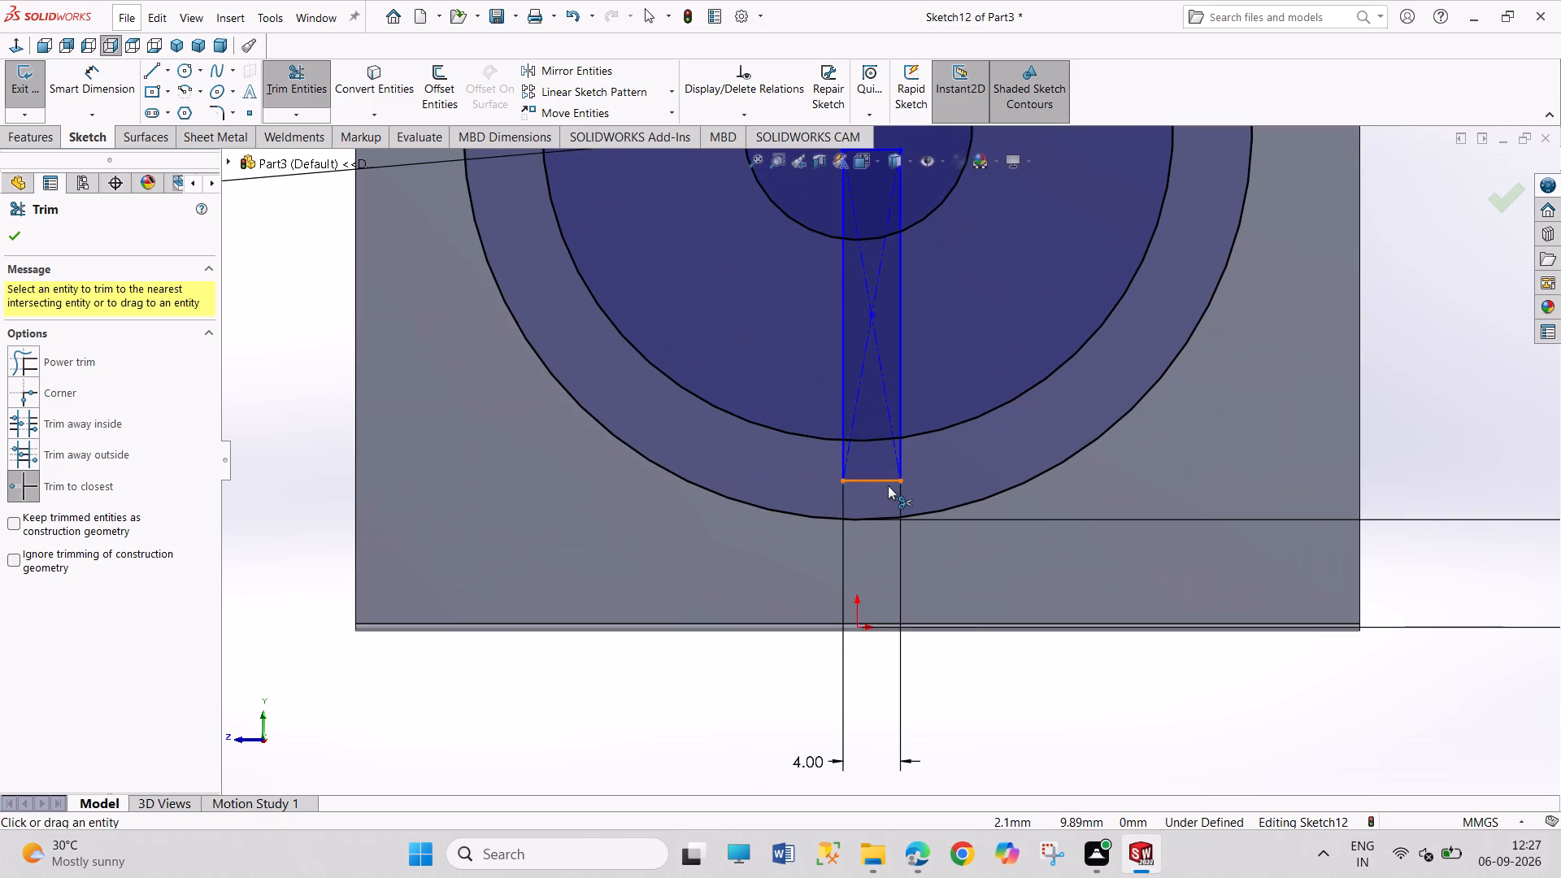
{"action": "left_click", "coordinate": [888, 485]}
{"action": "left_click", "coordinate": [843, 464]}
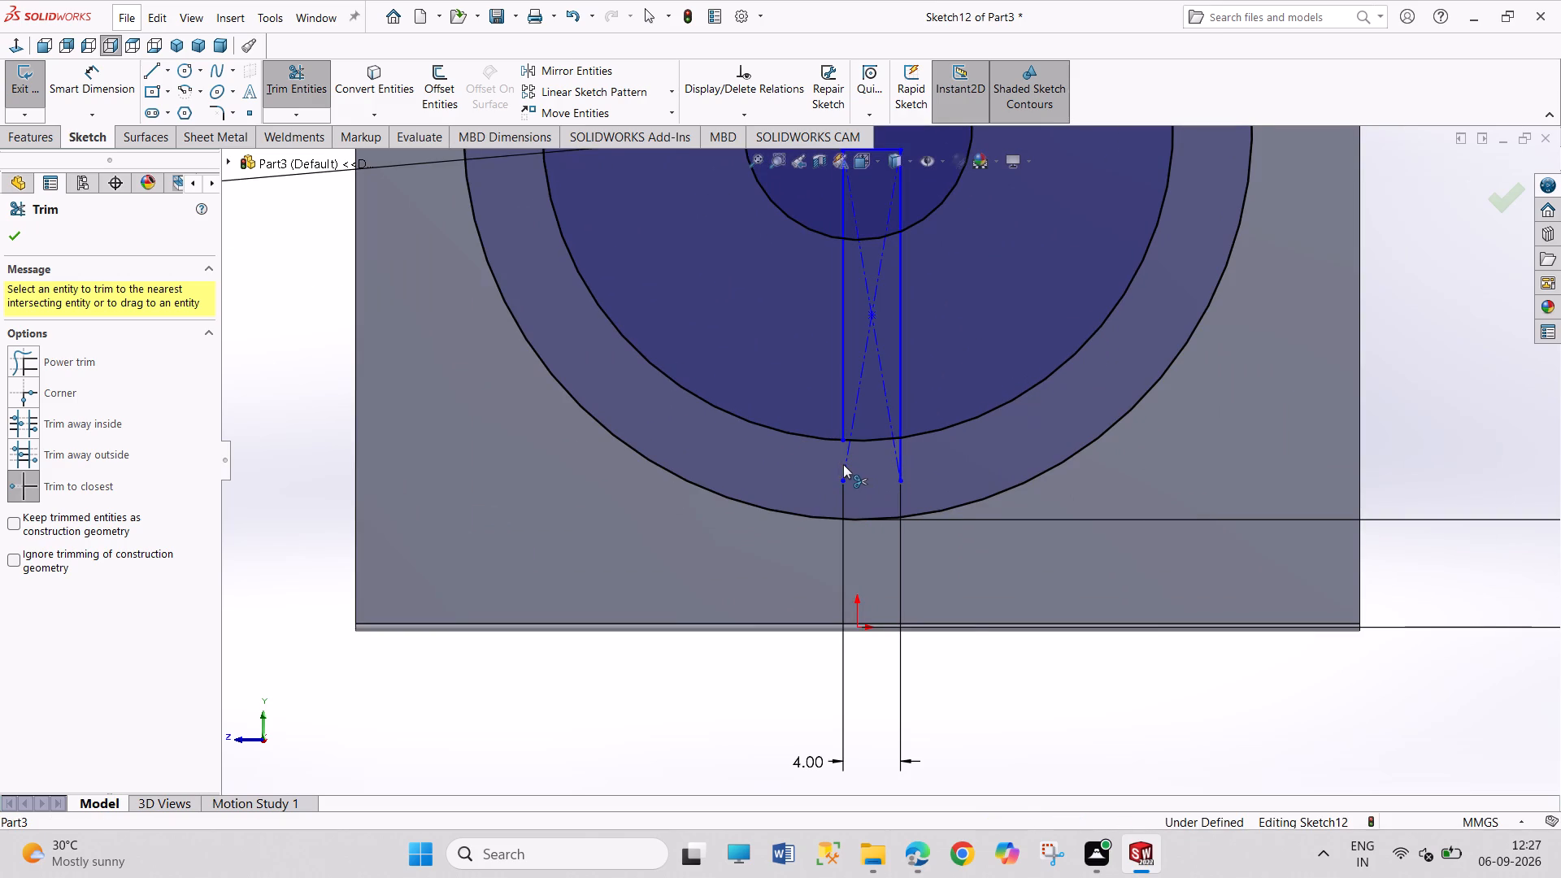
{"action": "left_click", "coordinate": [905, 472]}
Trim away the slot rectangle's upper end inside the 16 mm circle, and leave the Trim command.
{"action": "scroll", "coordinate": [960, 423], "scroll_direction": "up", "scroll_amount": 3}
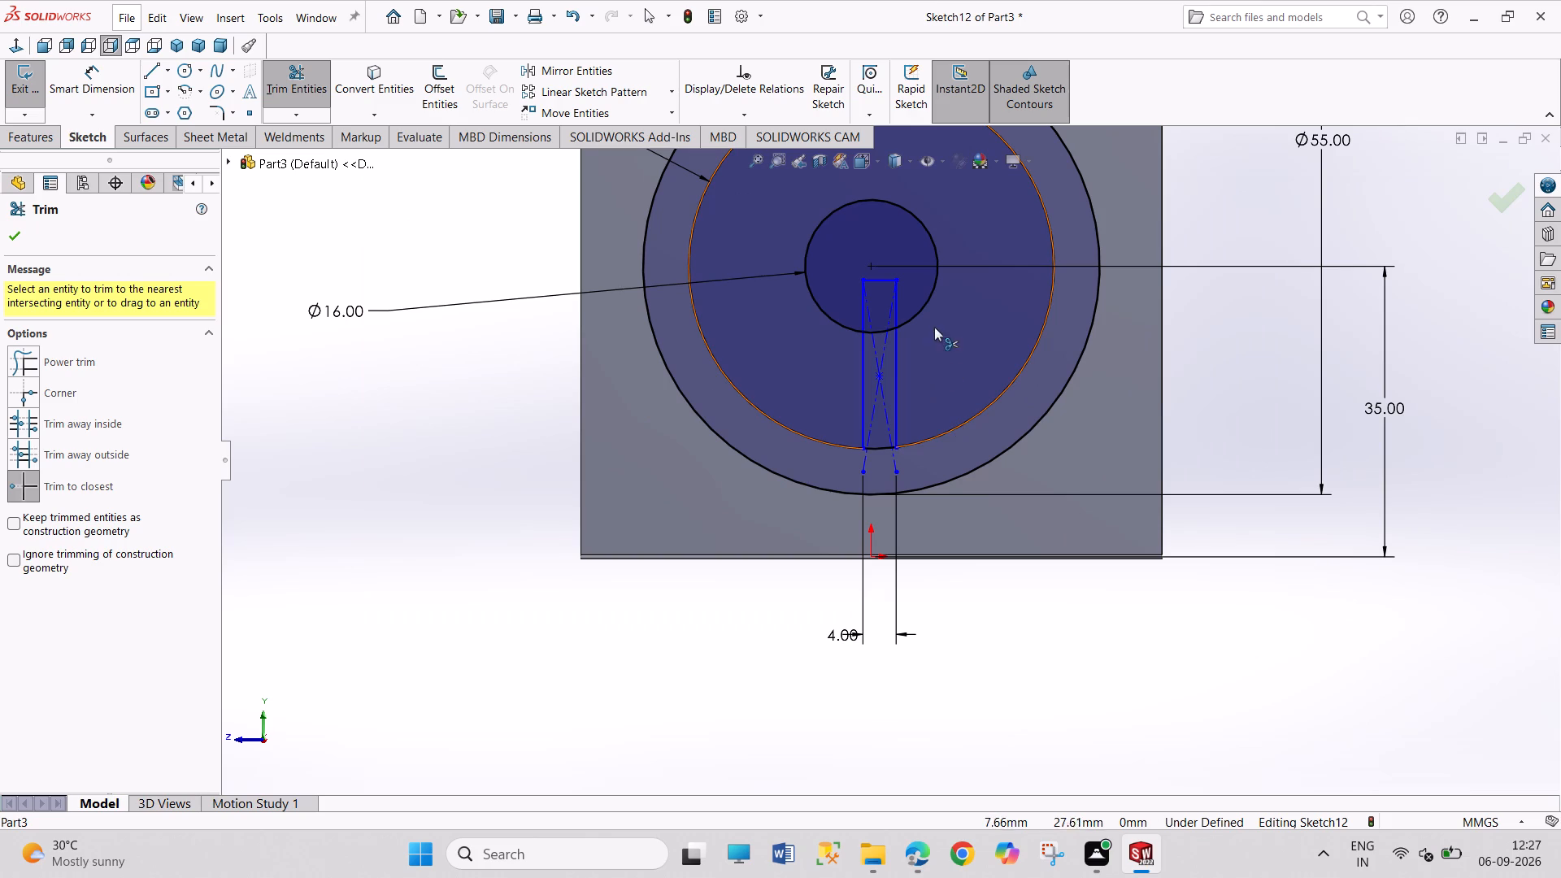
{"action": "scroll", "coordinate": [877, 326], "scroll_direction": "down", "scroll_amount": 2}
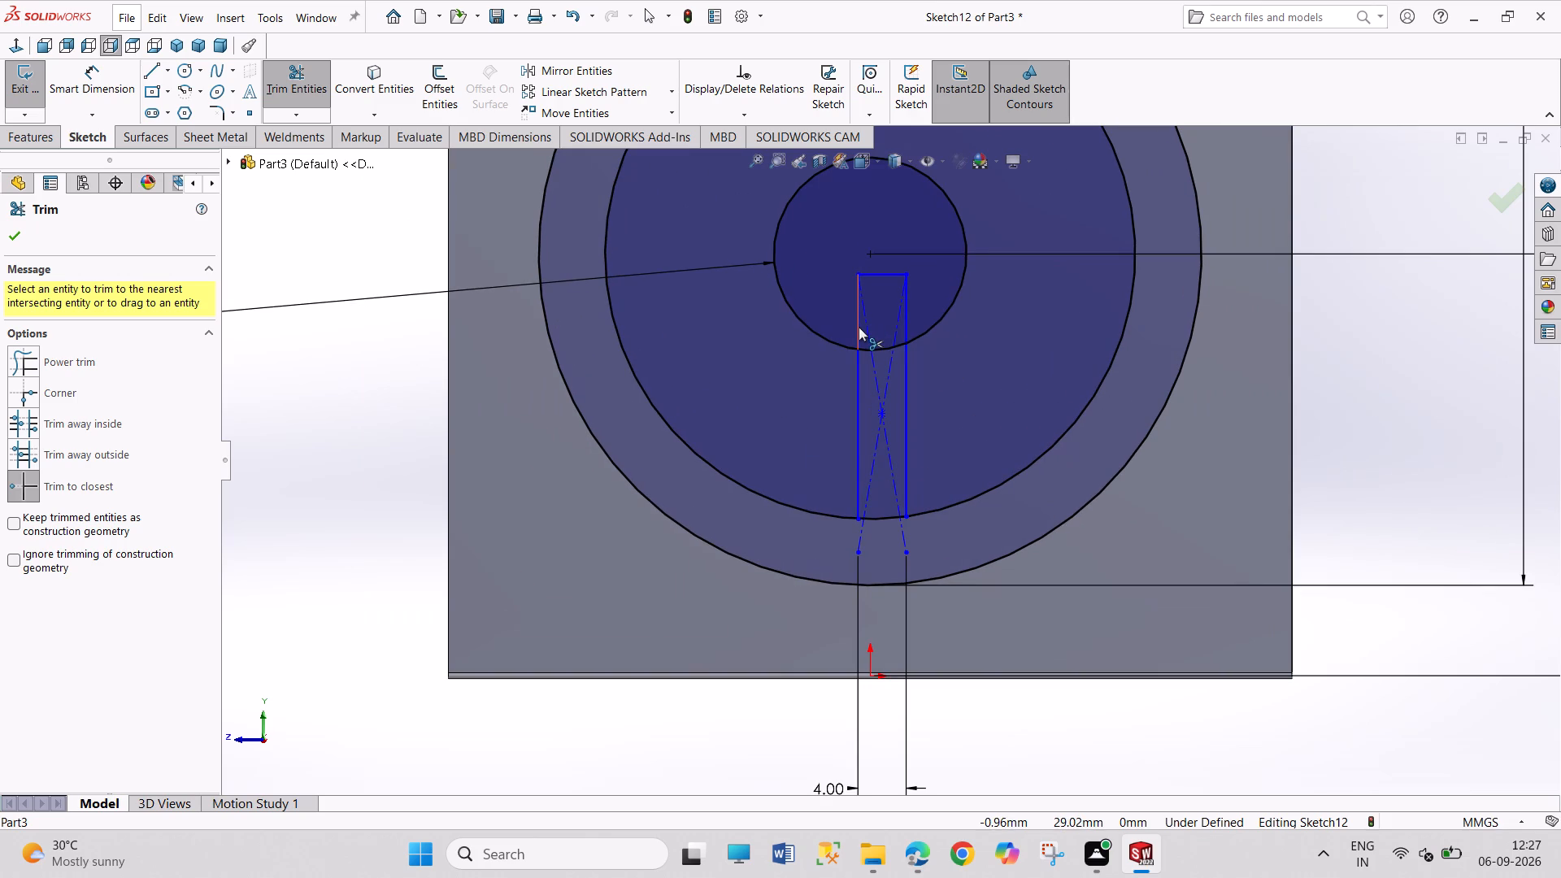
{"action": "left_click", "coordinate": [859, 327]}
{"action": "left_click", "coordinate": [909, 307]}
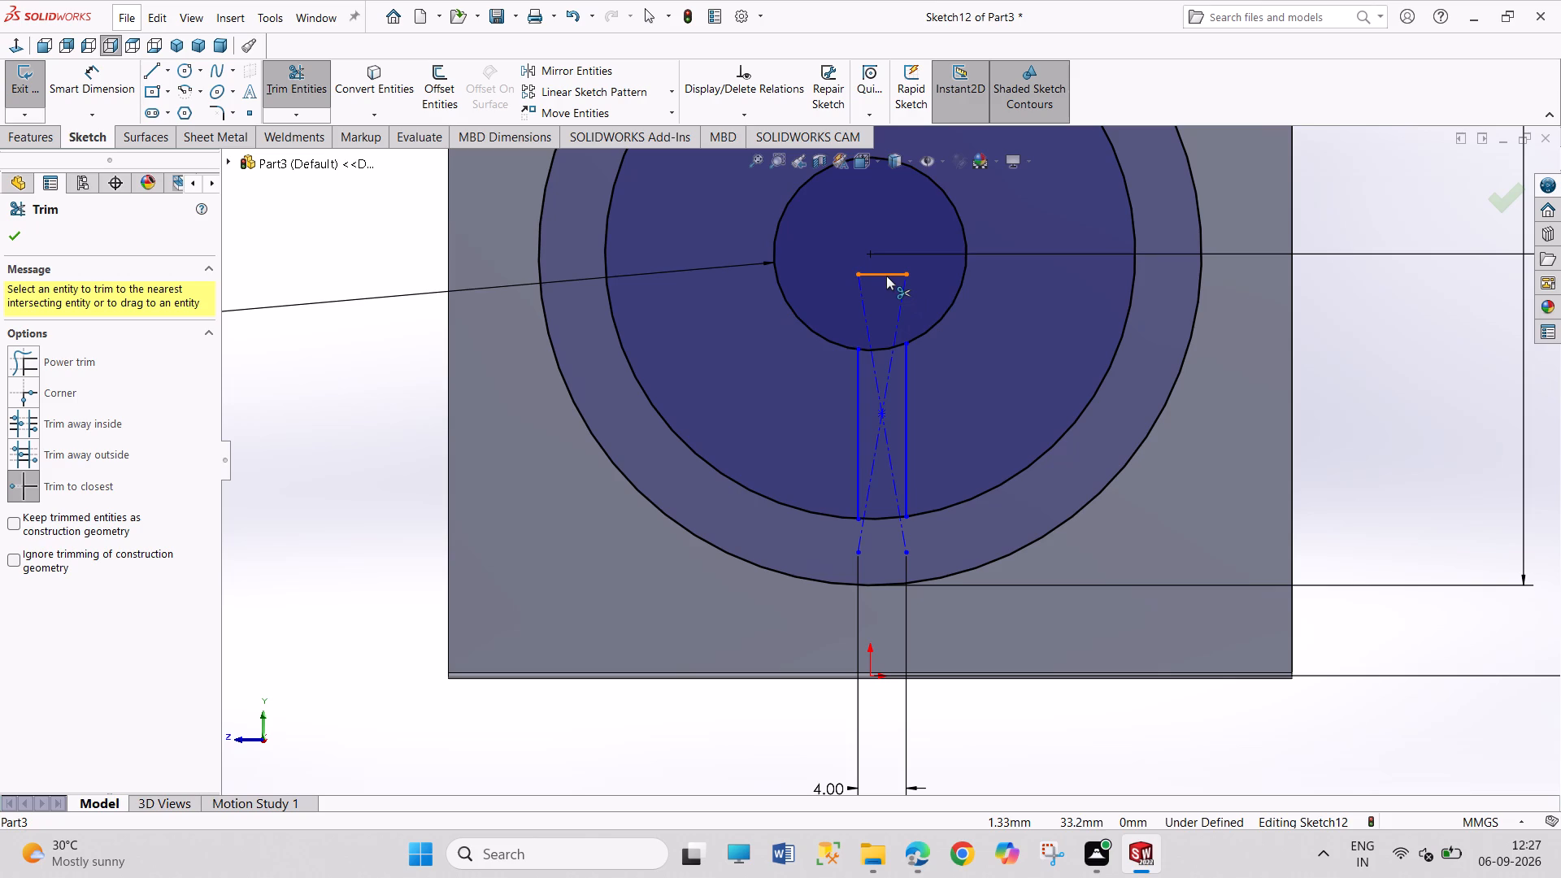
{"action": "left_click", "coordinate": [886, 276]}
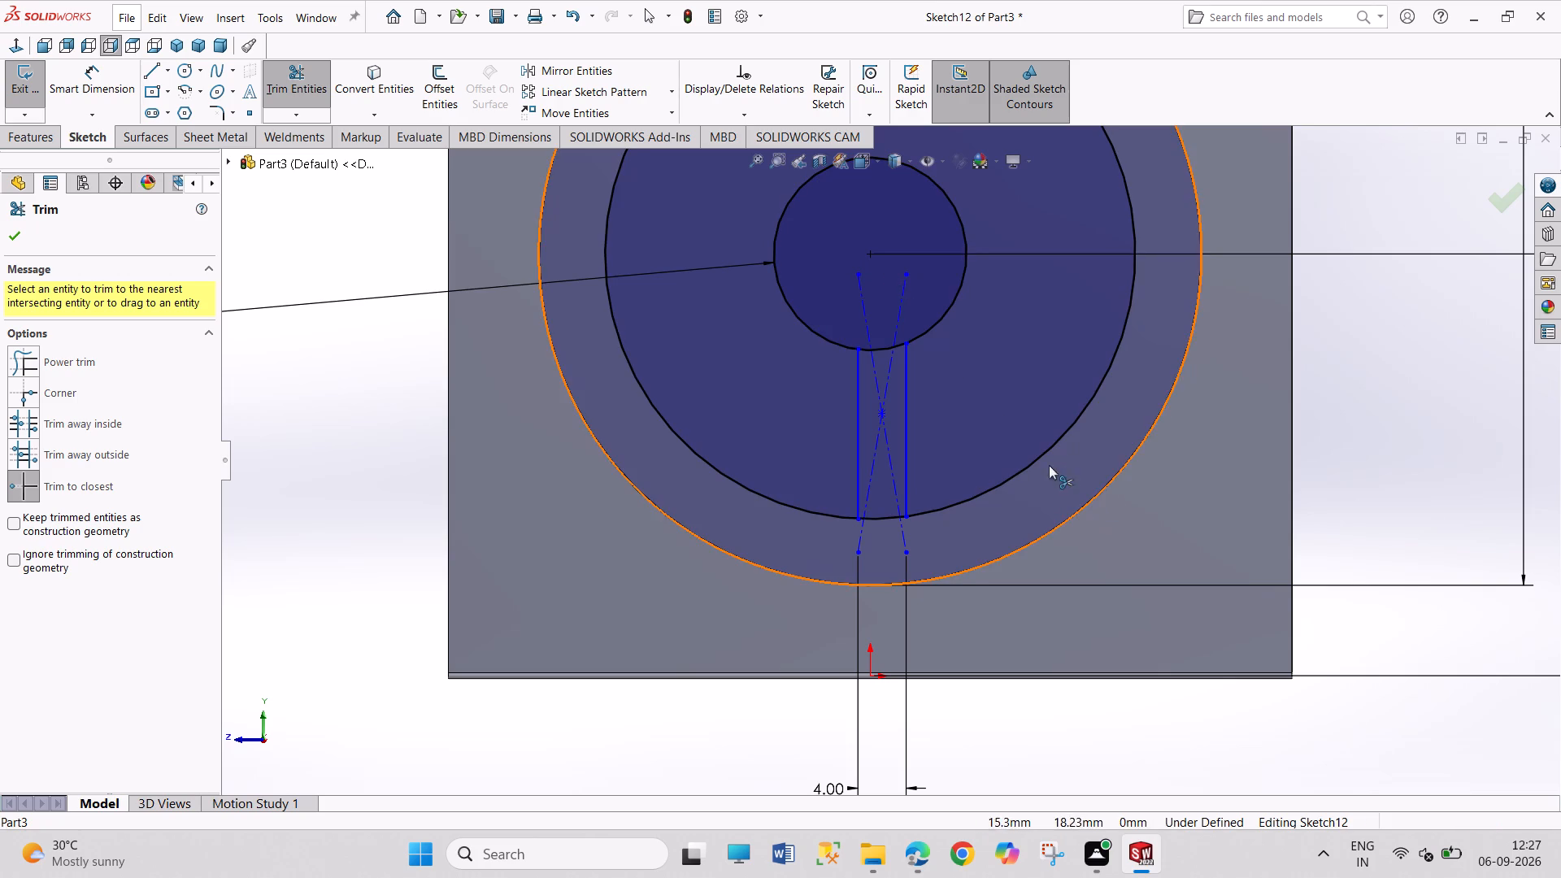
{"action": "right_click", "coordinate": [1442, 523]}
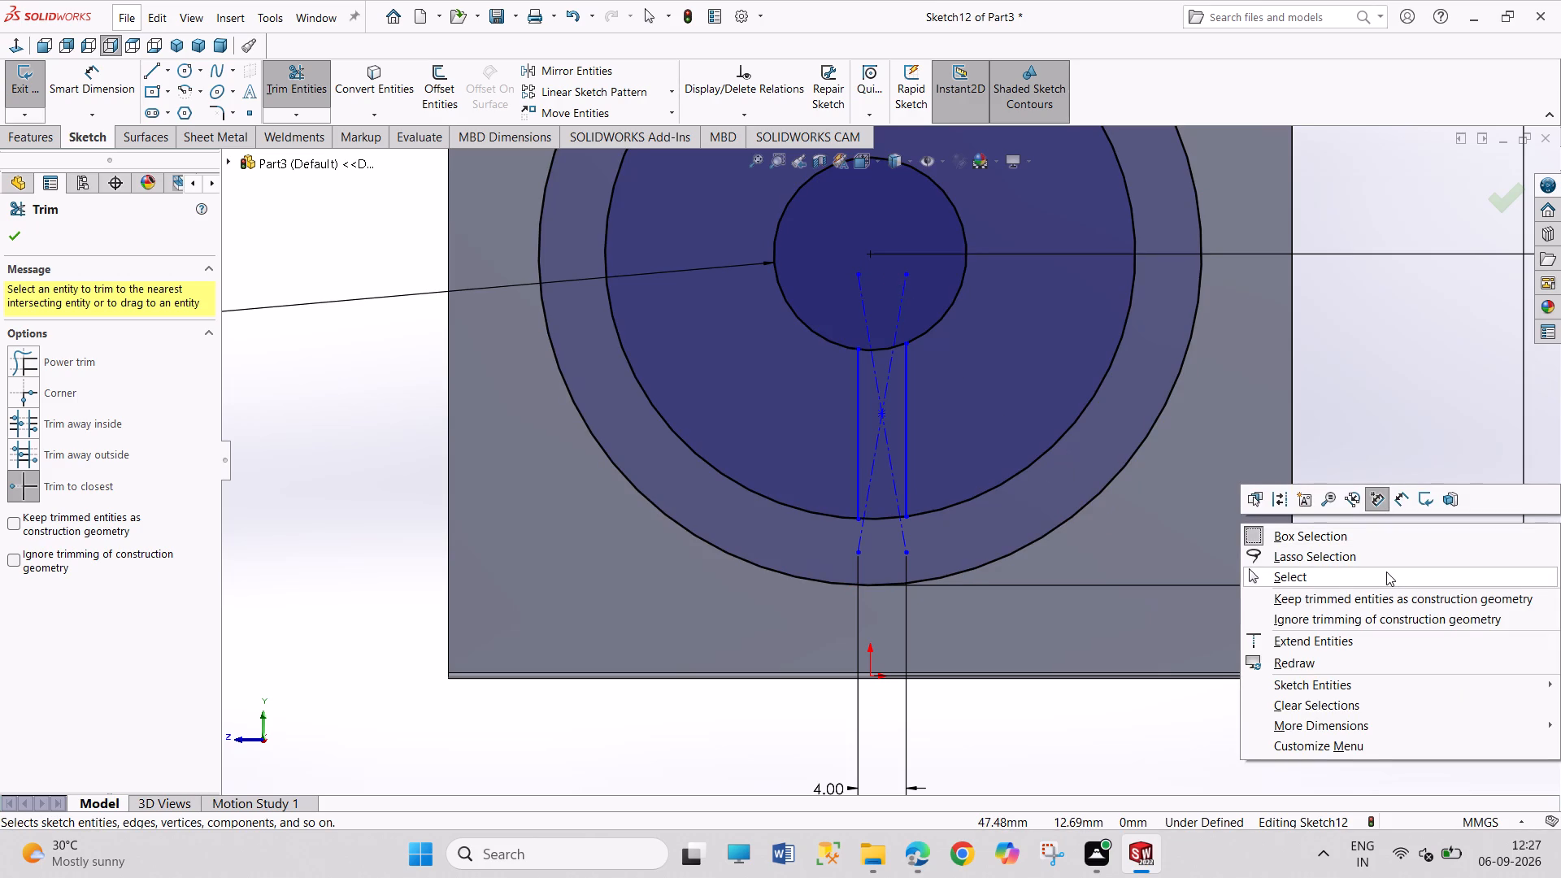
{"action": "left_click", "coordinate": [1386, 572]}
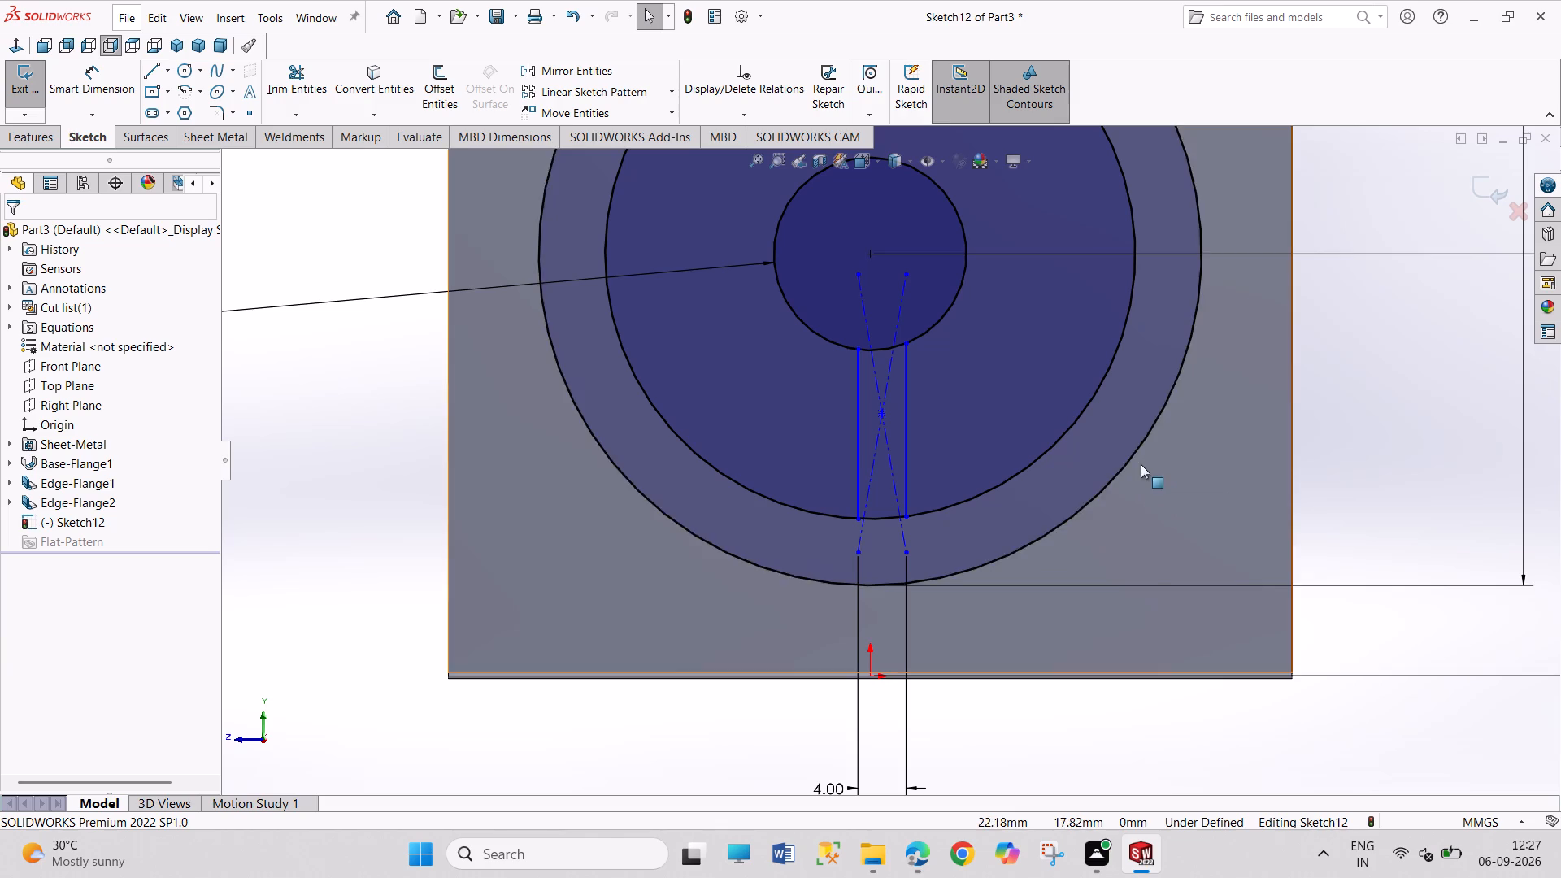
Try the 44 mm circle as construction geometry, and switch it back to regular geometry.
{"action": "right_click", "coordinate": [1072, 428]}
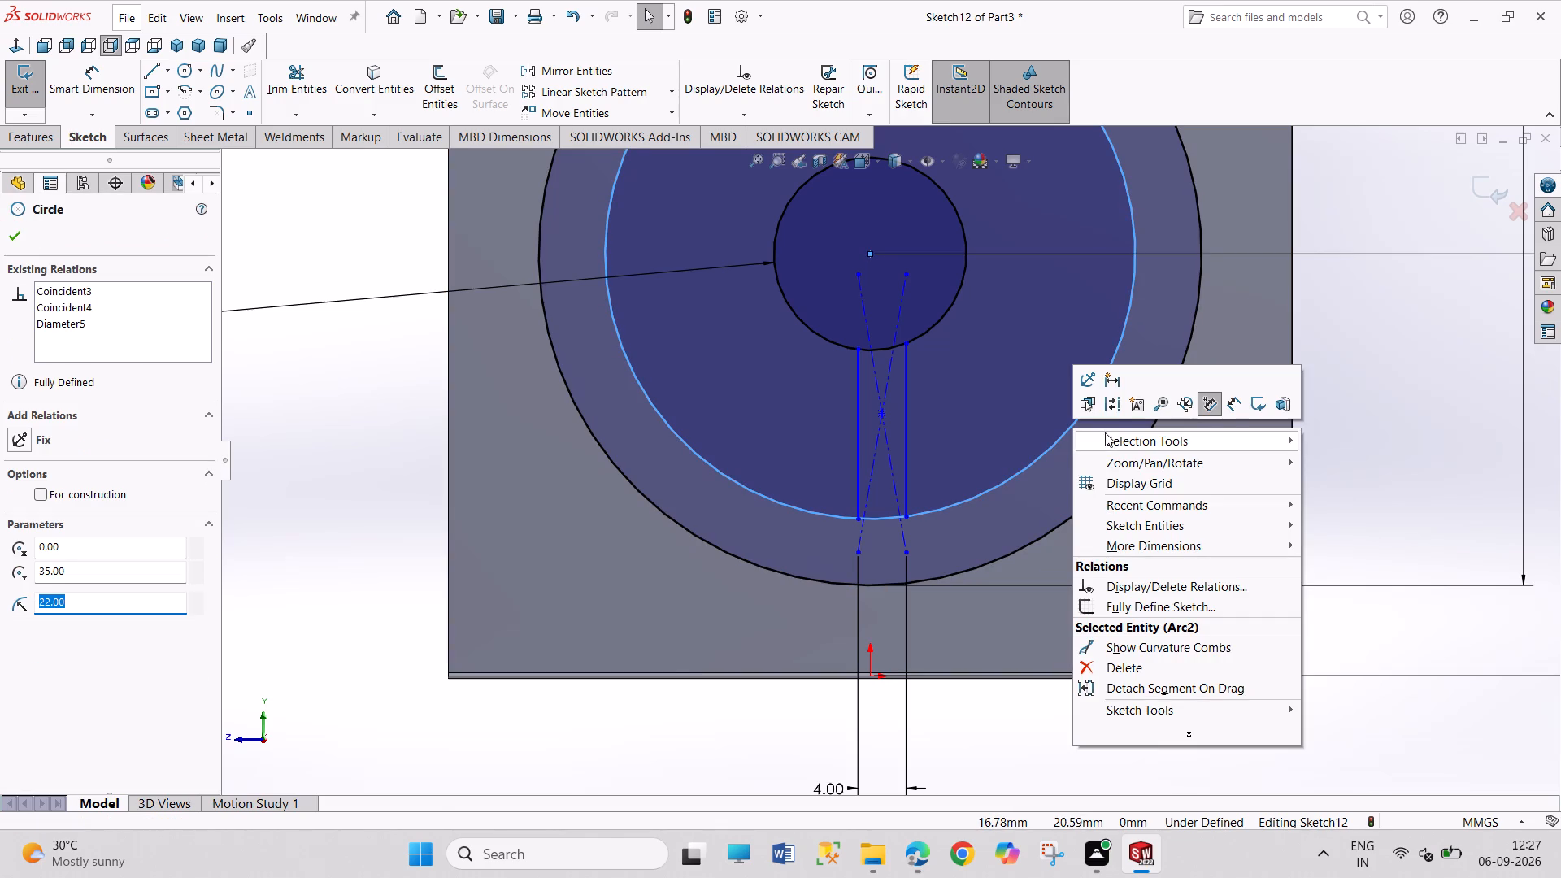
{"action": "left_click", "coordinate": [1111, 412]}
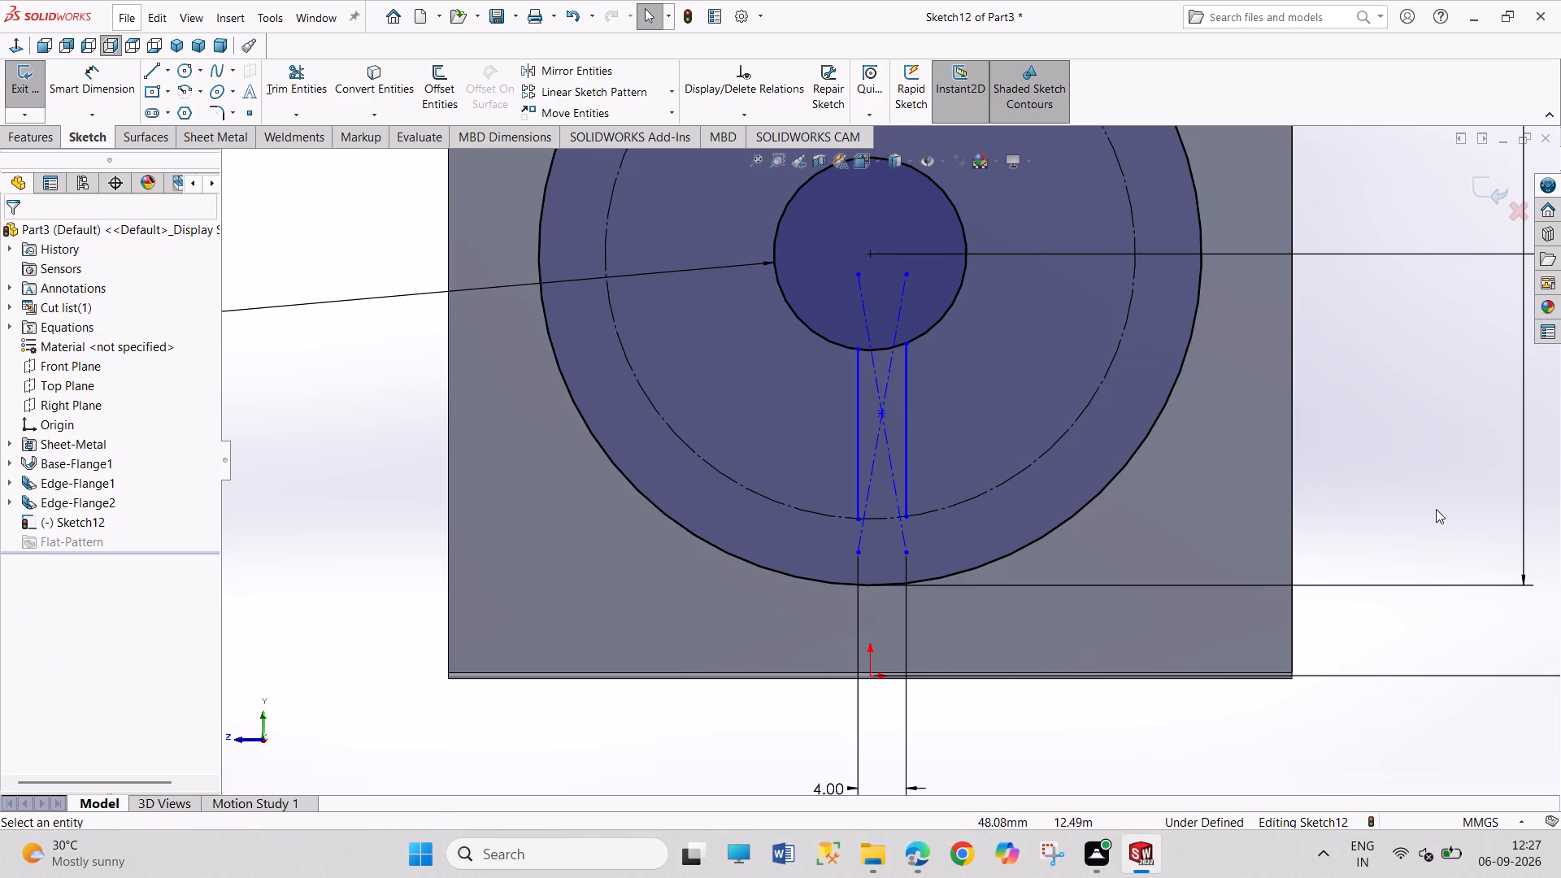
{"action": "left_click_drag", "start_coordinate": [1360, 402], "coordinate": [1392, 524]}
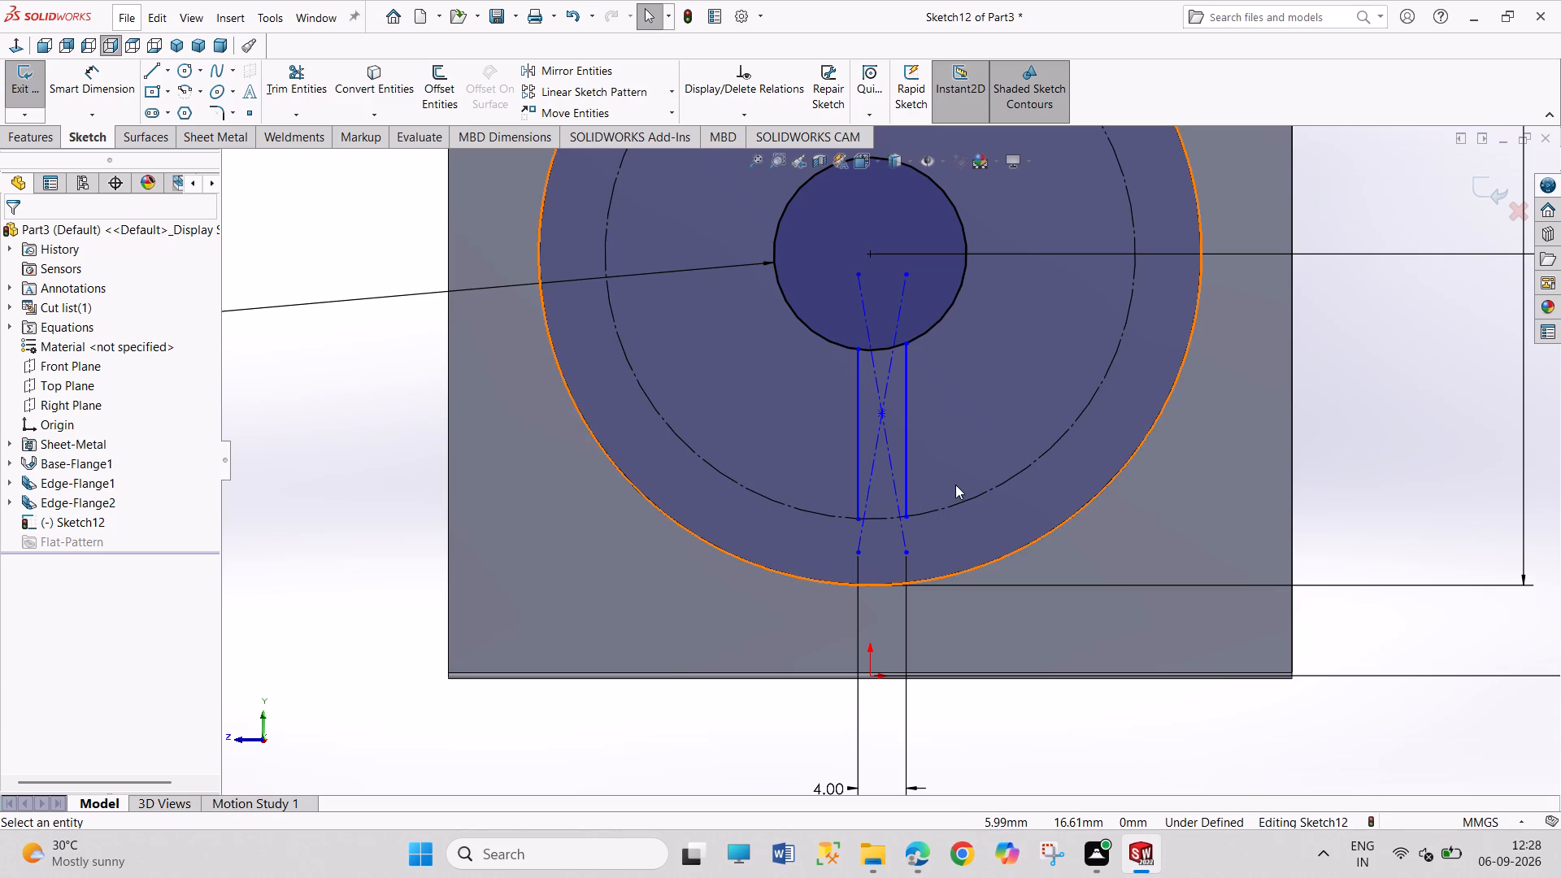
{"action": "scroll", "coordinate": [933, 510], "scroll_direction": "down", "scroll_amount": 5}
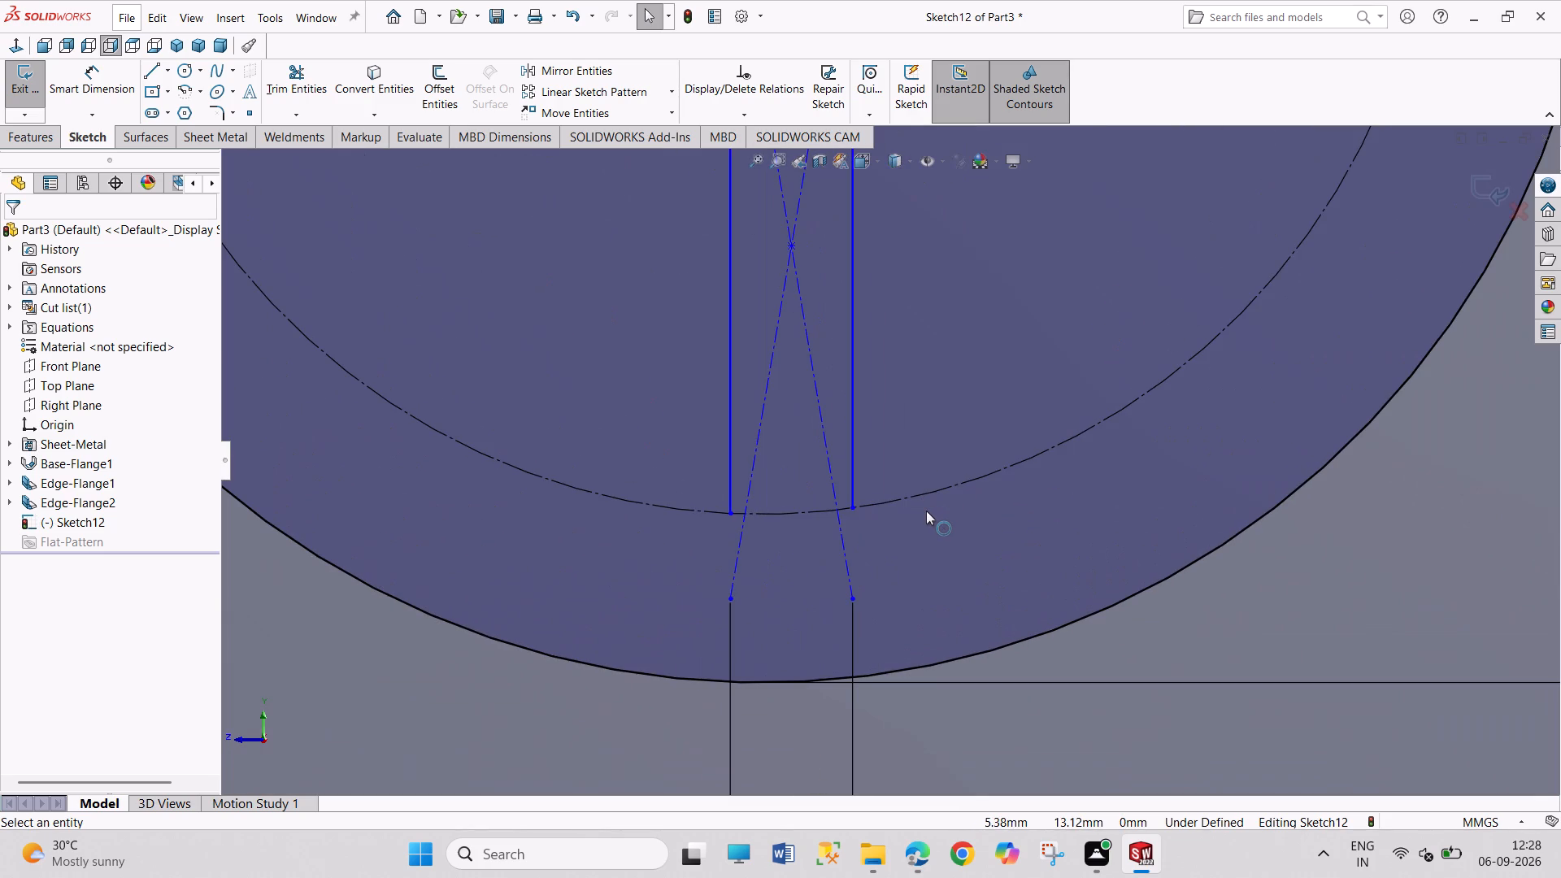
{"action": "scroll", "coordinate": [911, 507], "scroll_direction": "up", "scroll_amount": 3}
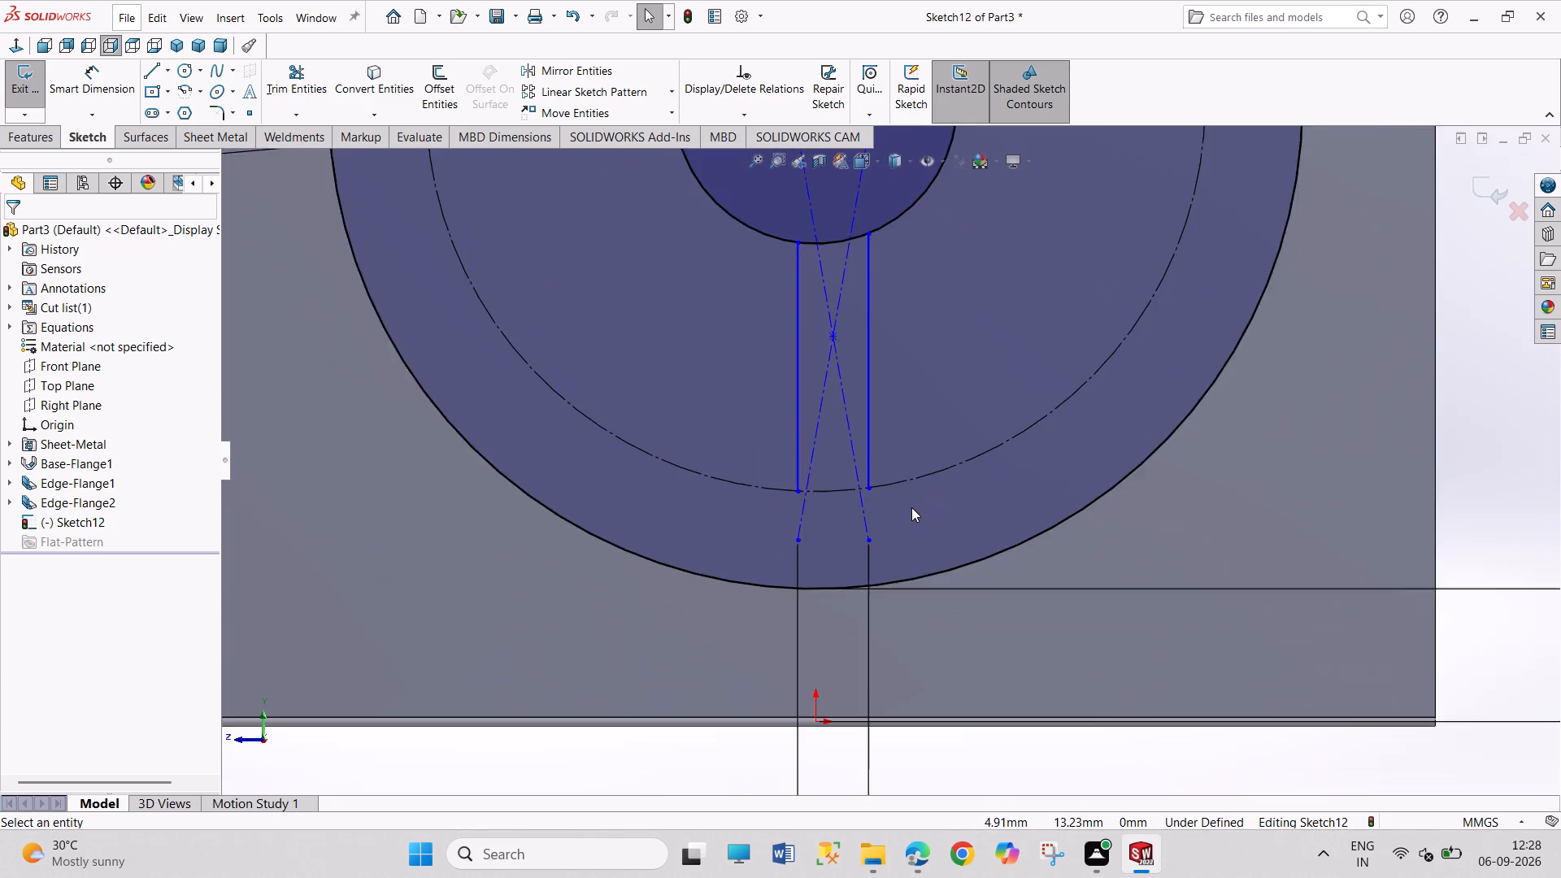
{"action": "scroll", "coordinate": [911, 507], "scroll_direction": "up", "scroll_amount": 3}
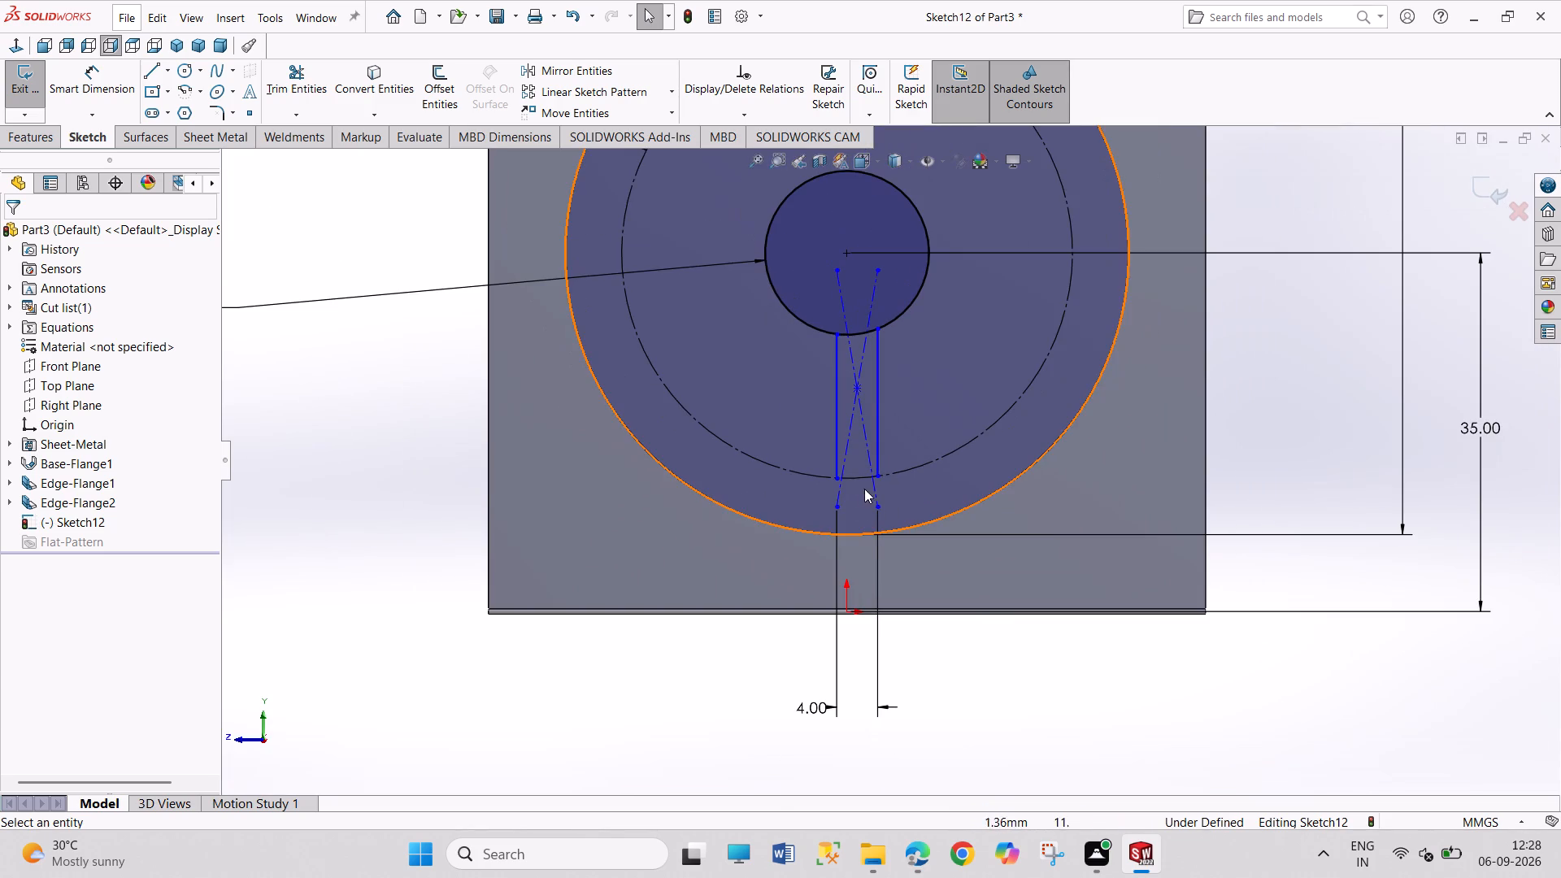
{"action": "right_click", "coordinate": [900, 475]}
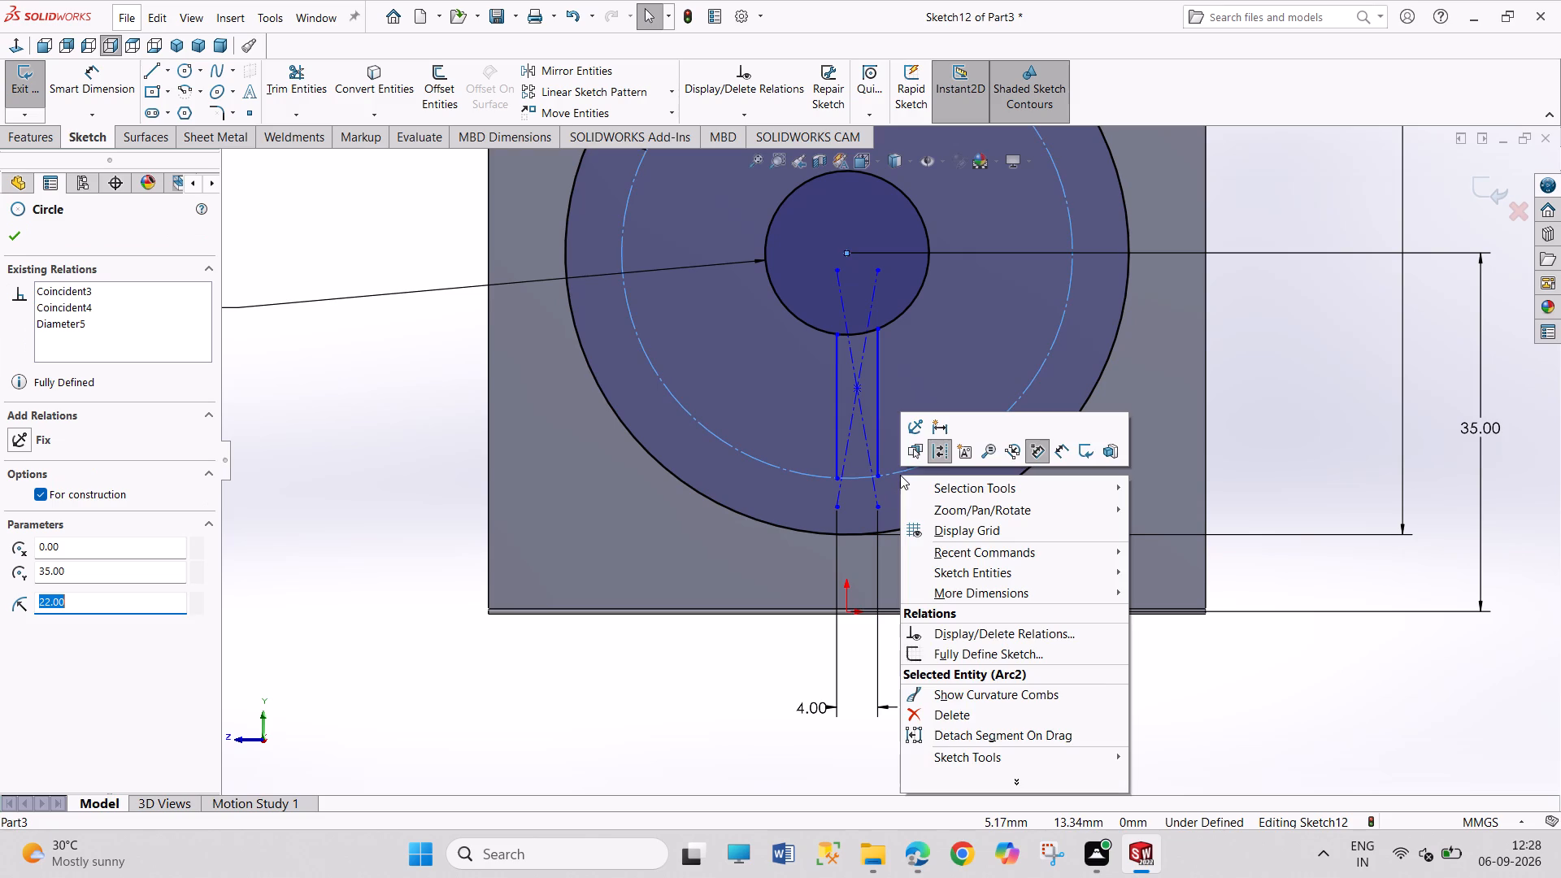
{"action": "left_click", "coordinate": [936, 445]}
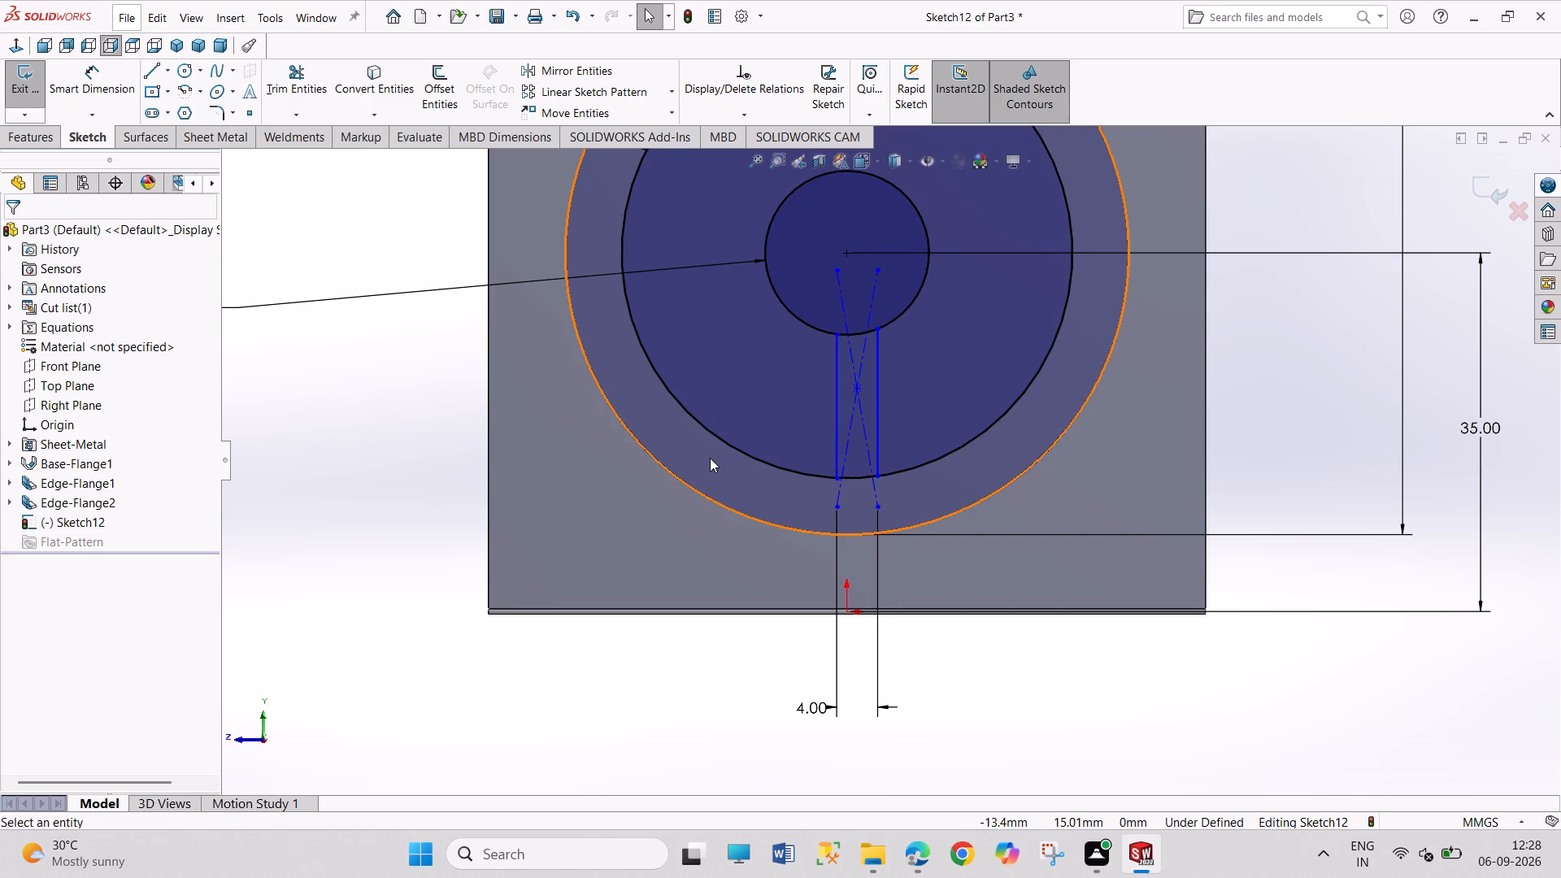
Trim the 44 mm and 16 mm circles outside the slot, leaving only the short arcs that close its two ends.
{"action": "left_click", "coordinate": [707, 451]}
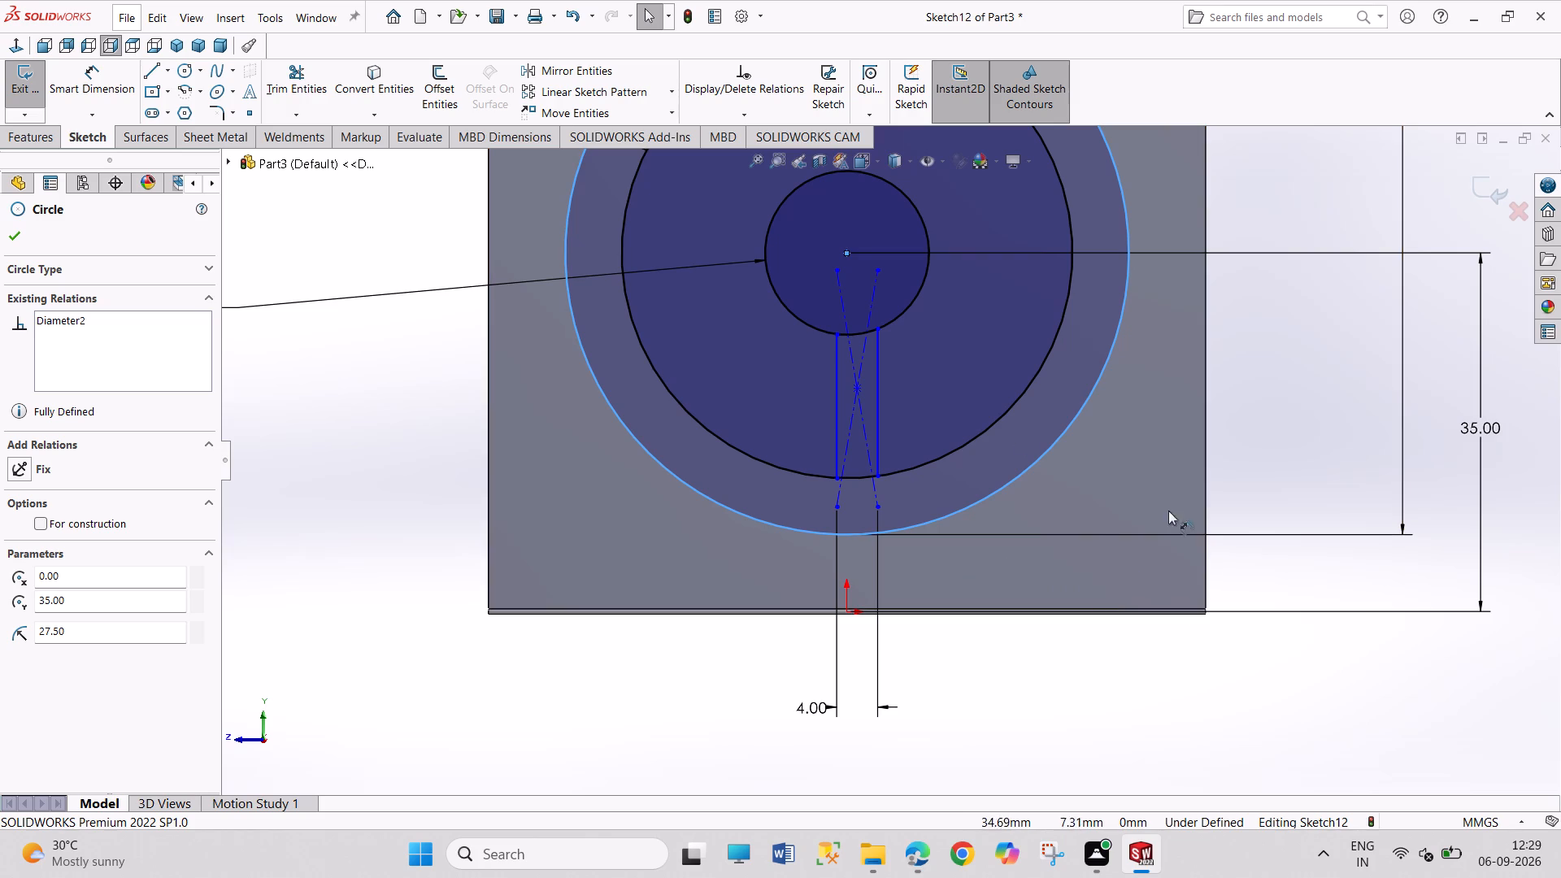
{"action": "left_click", "coordinate": [294, 68]}
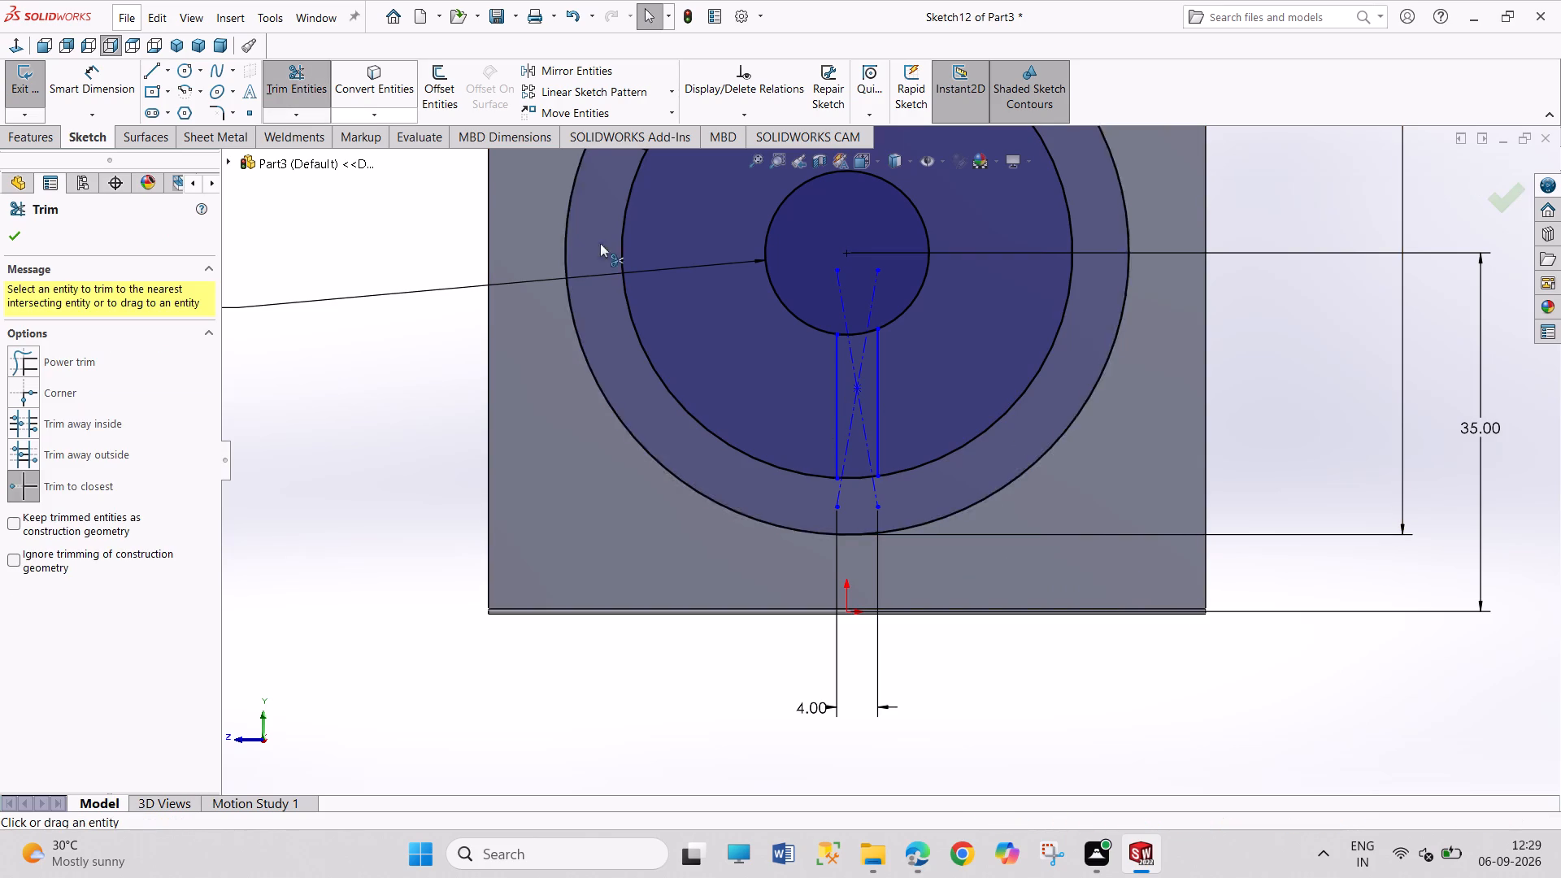
{"action": "left_click", "coordinate": [622, 267]}
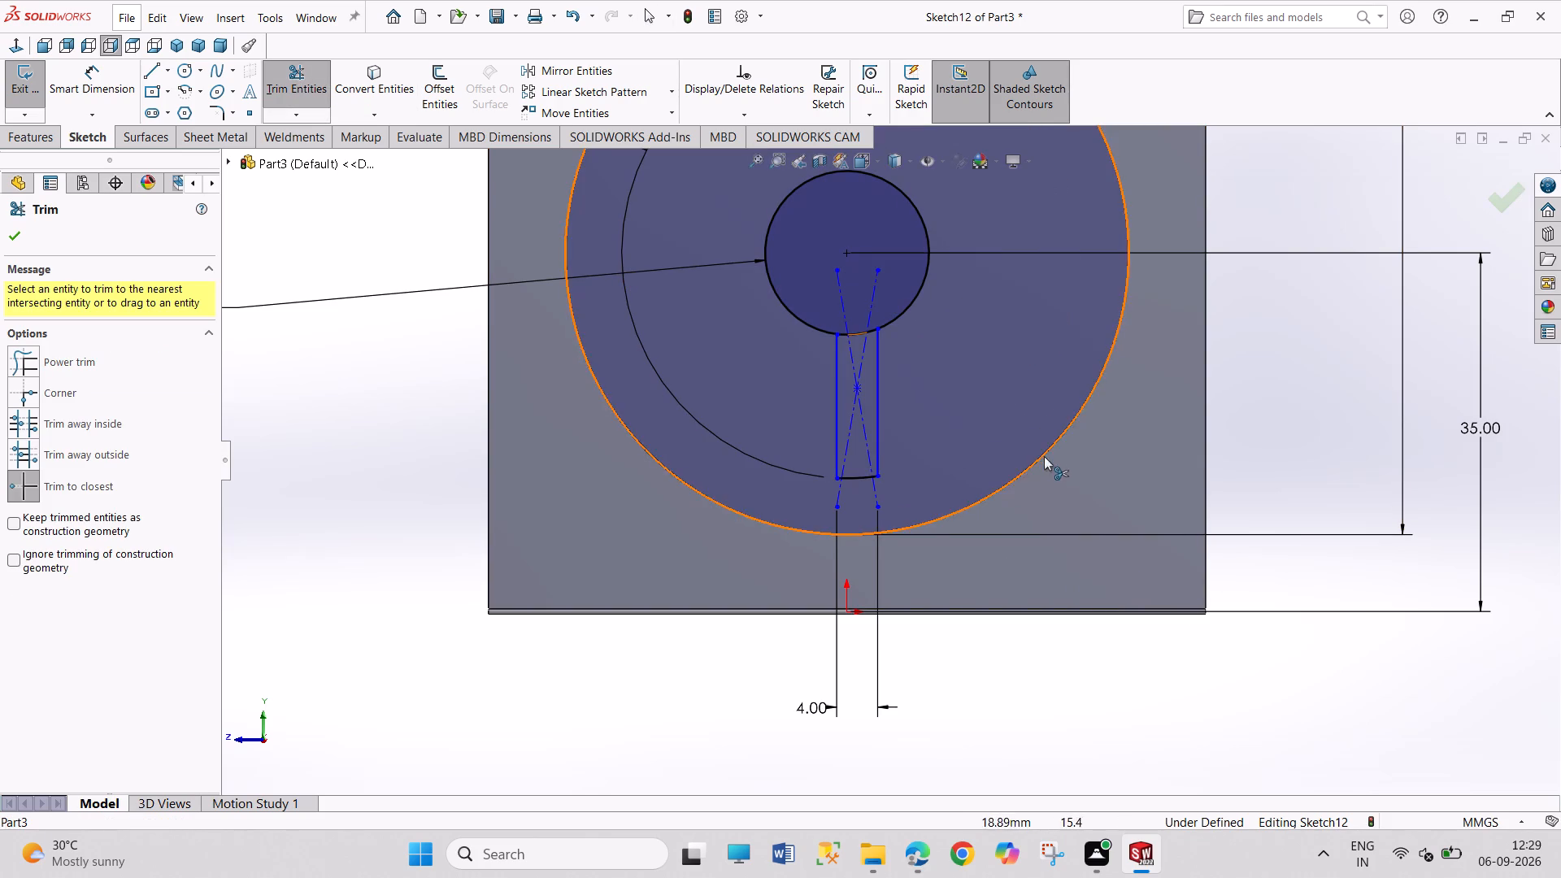
{"action": "right_click", "coordinate": [383, 484]}
{"action": "left_click", "coordinate": [428, 535]}
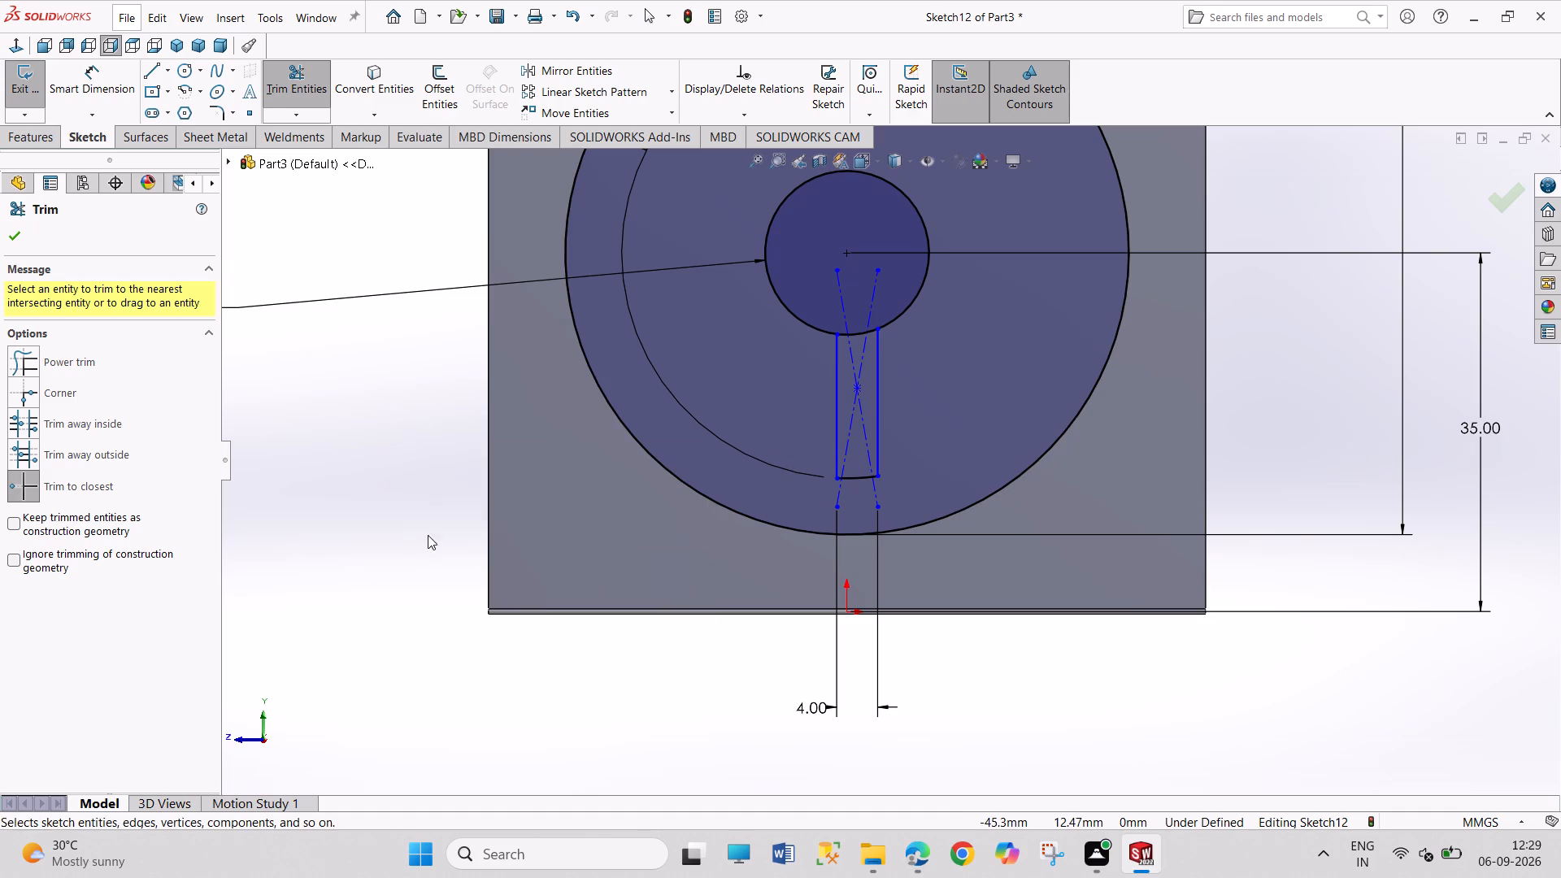
{"action": "left_click", "coordinate": [289, 69]}
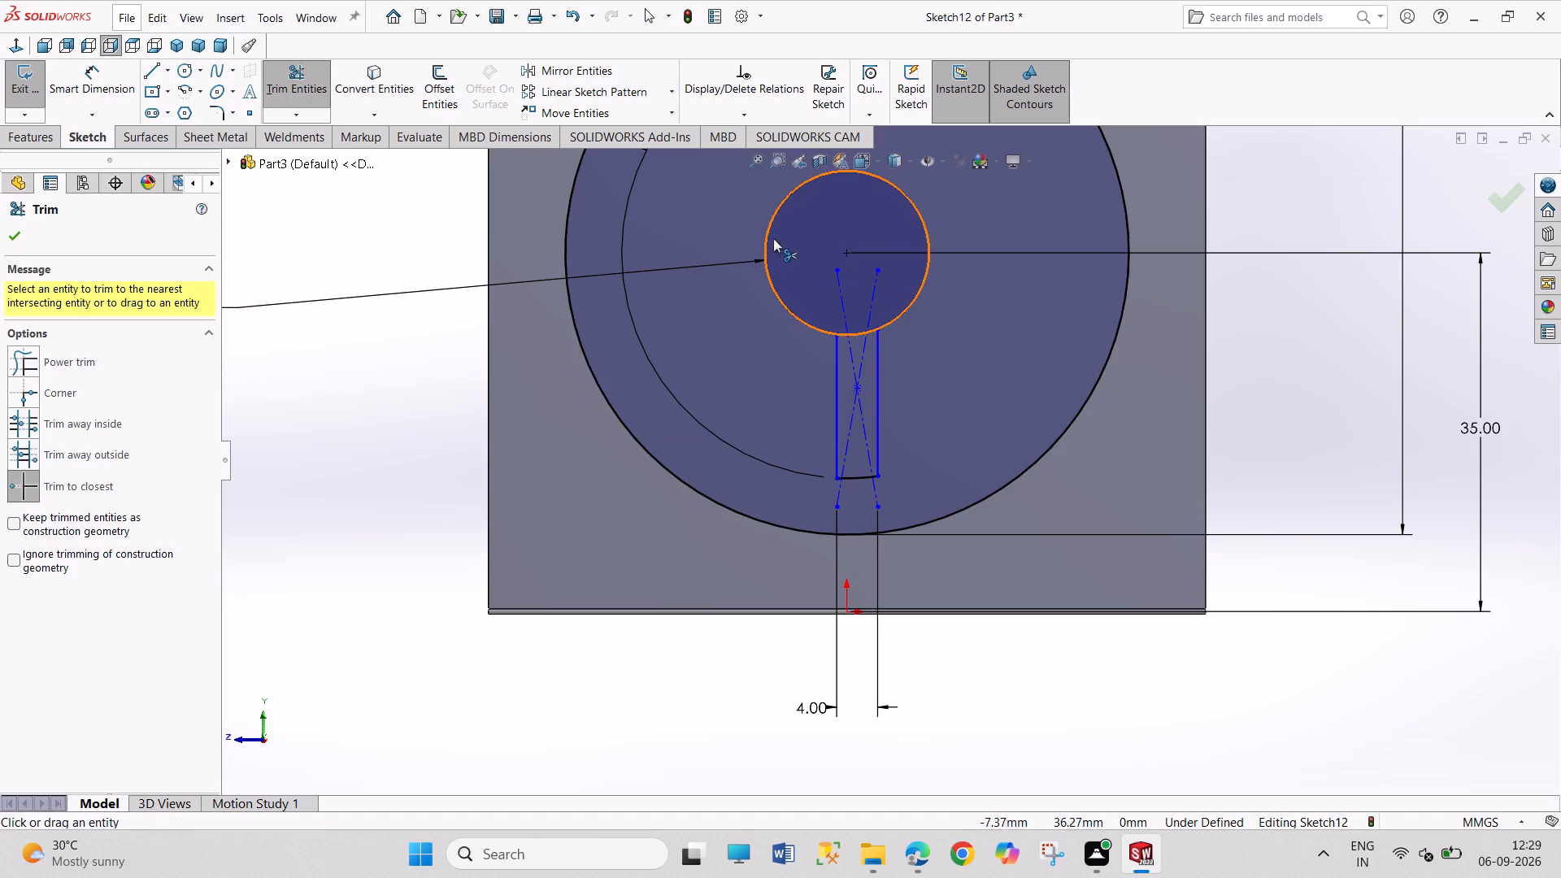
{"action": "left_click", "coordinate": [775, 215]}
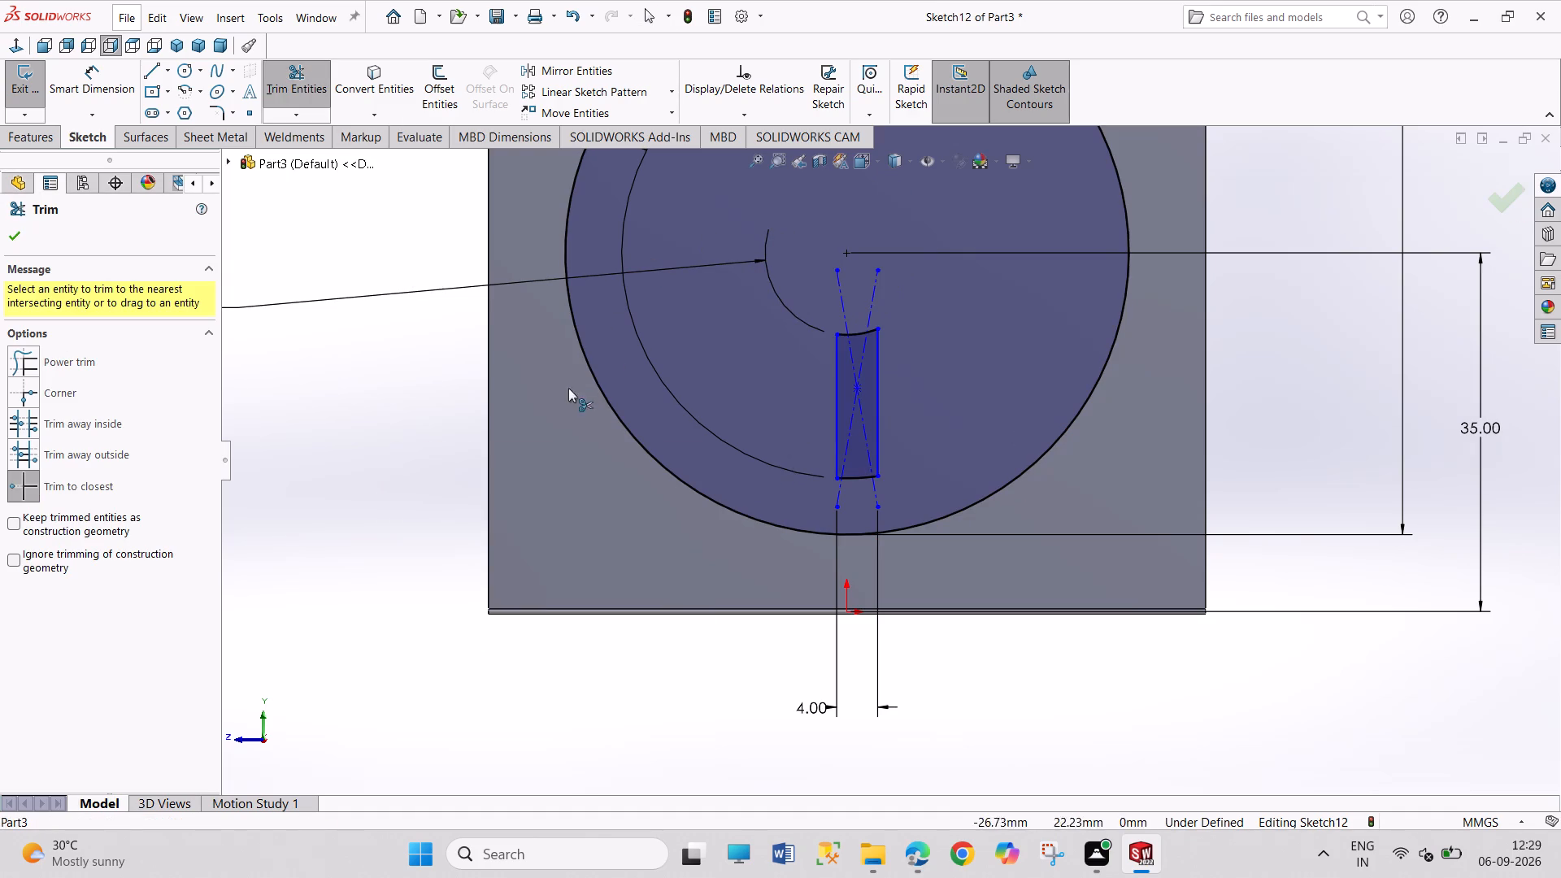
{"action": "right_click", "coordinate": [470, 392]}
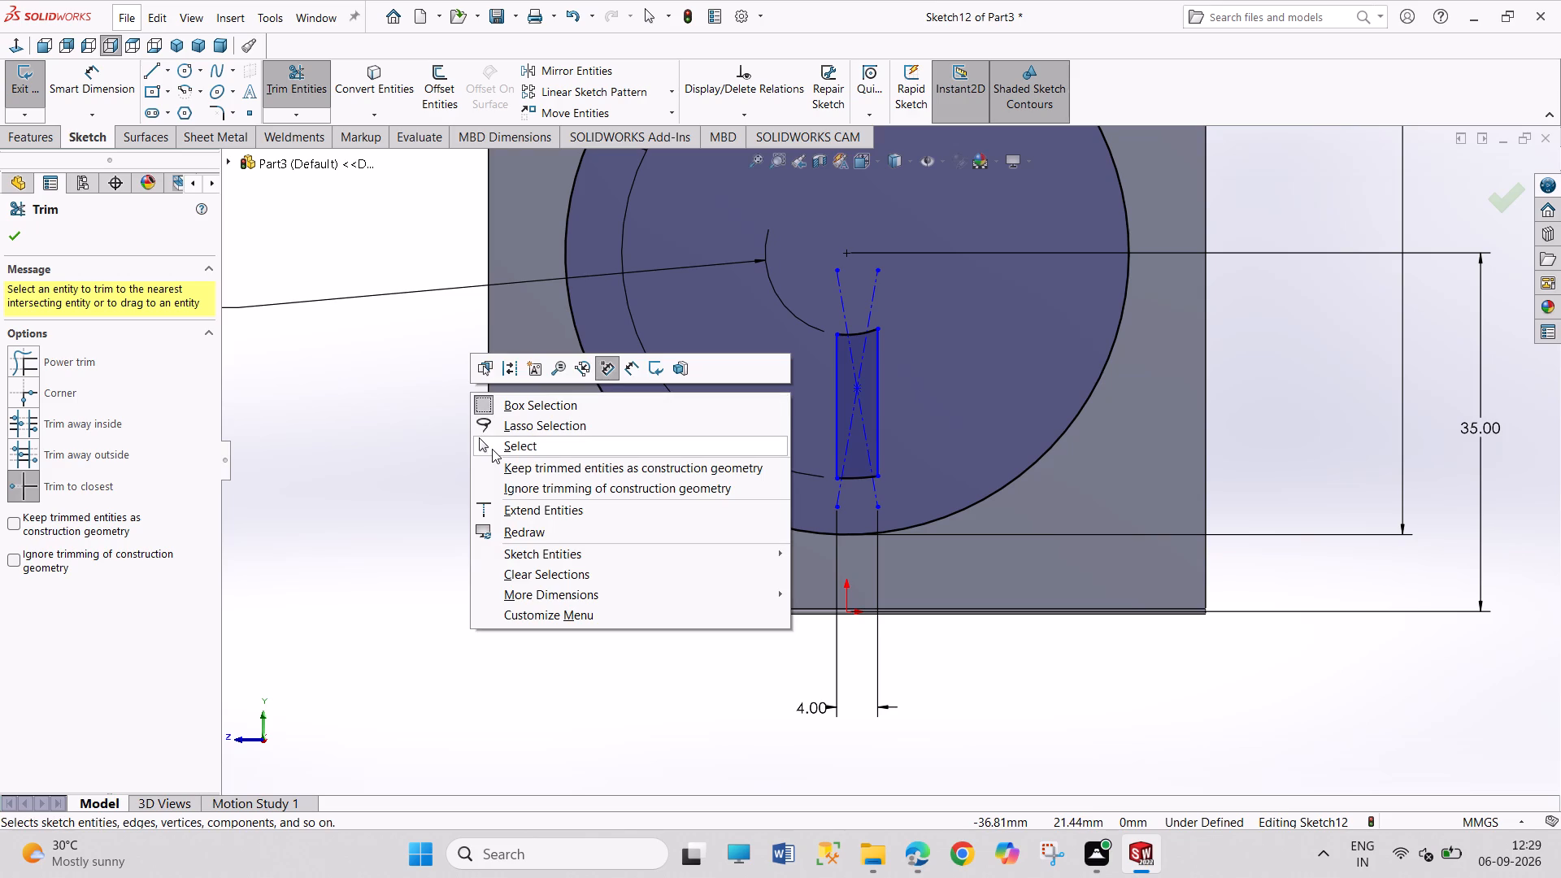
{"action": "left_click", "coordinate": [493, 449]}
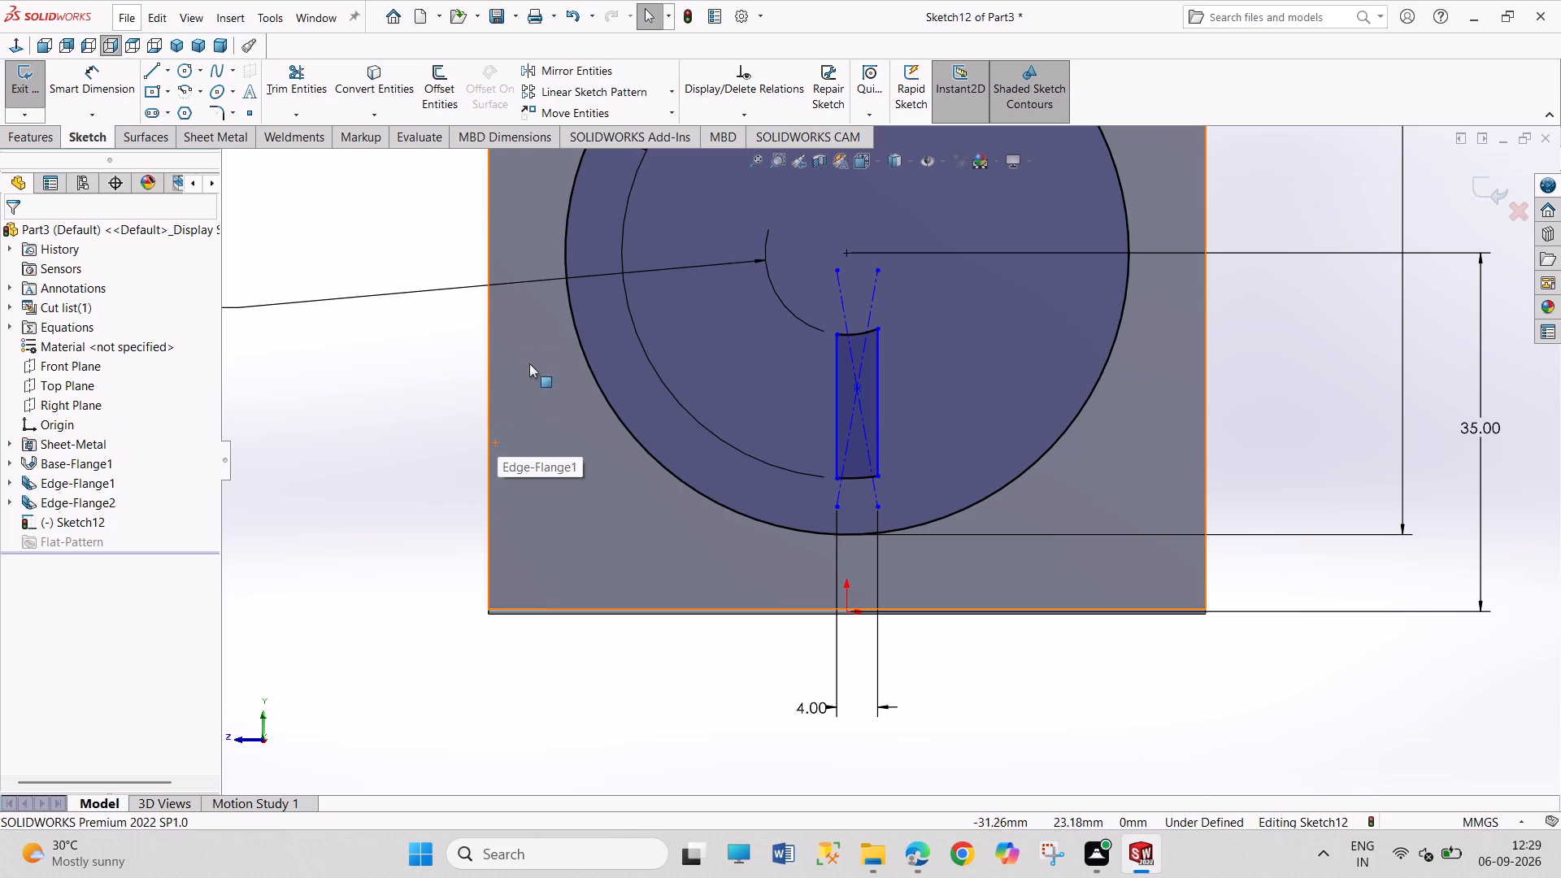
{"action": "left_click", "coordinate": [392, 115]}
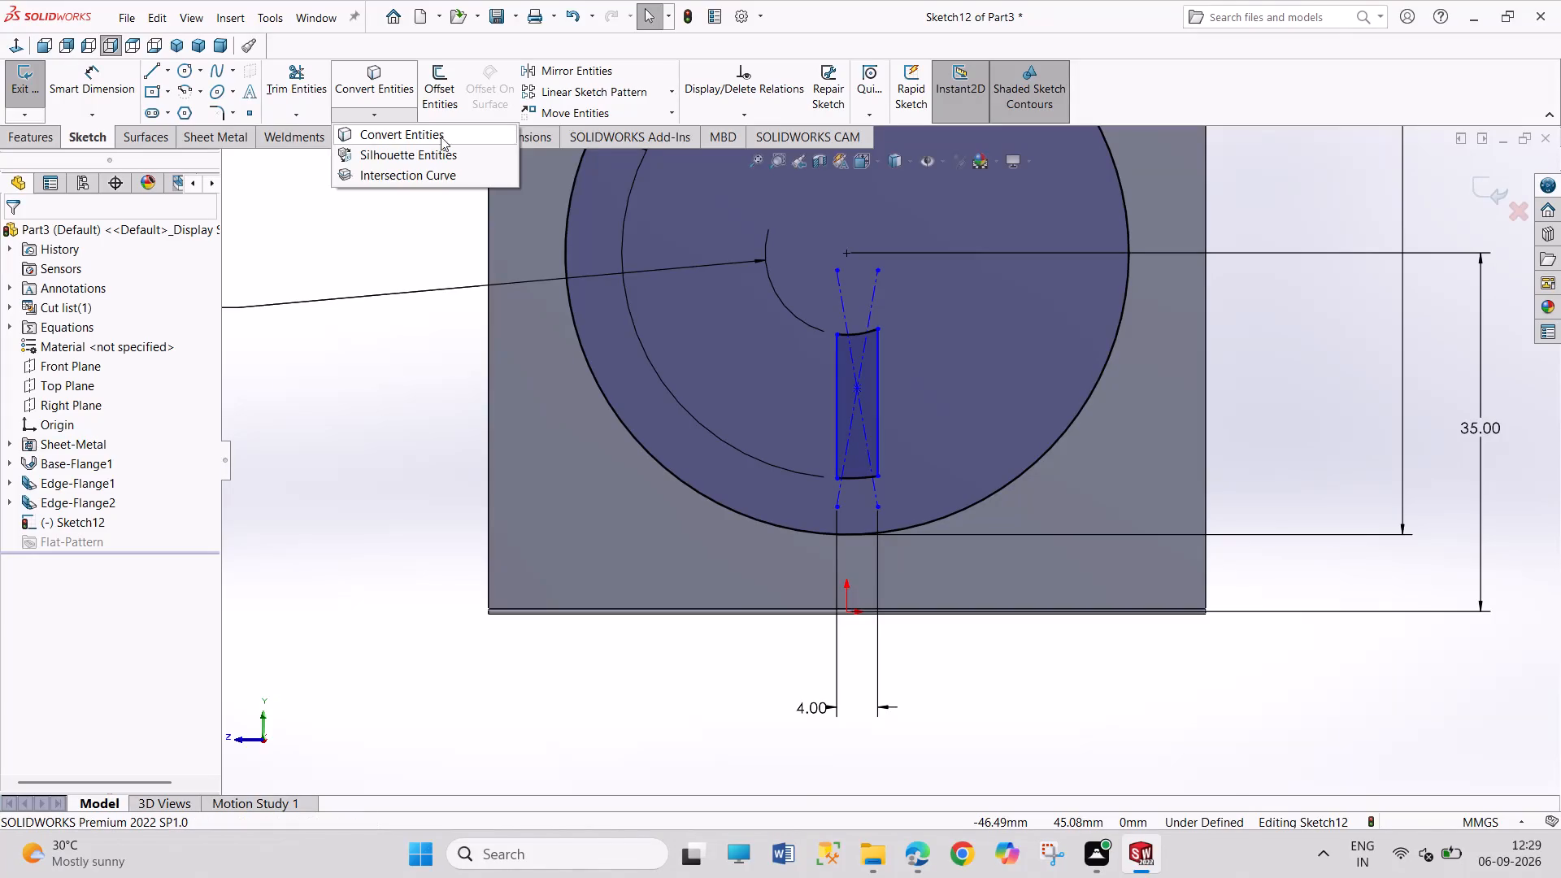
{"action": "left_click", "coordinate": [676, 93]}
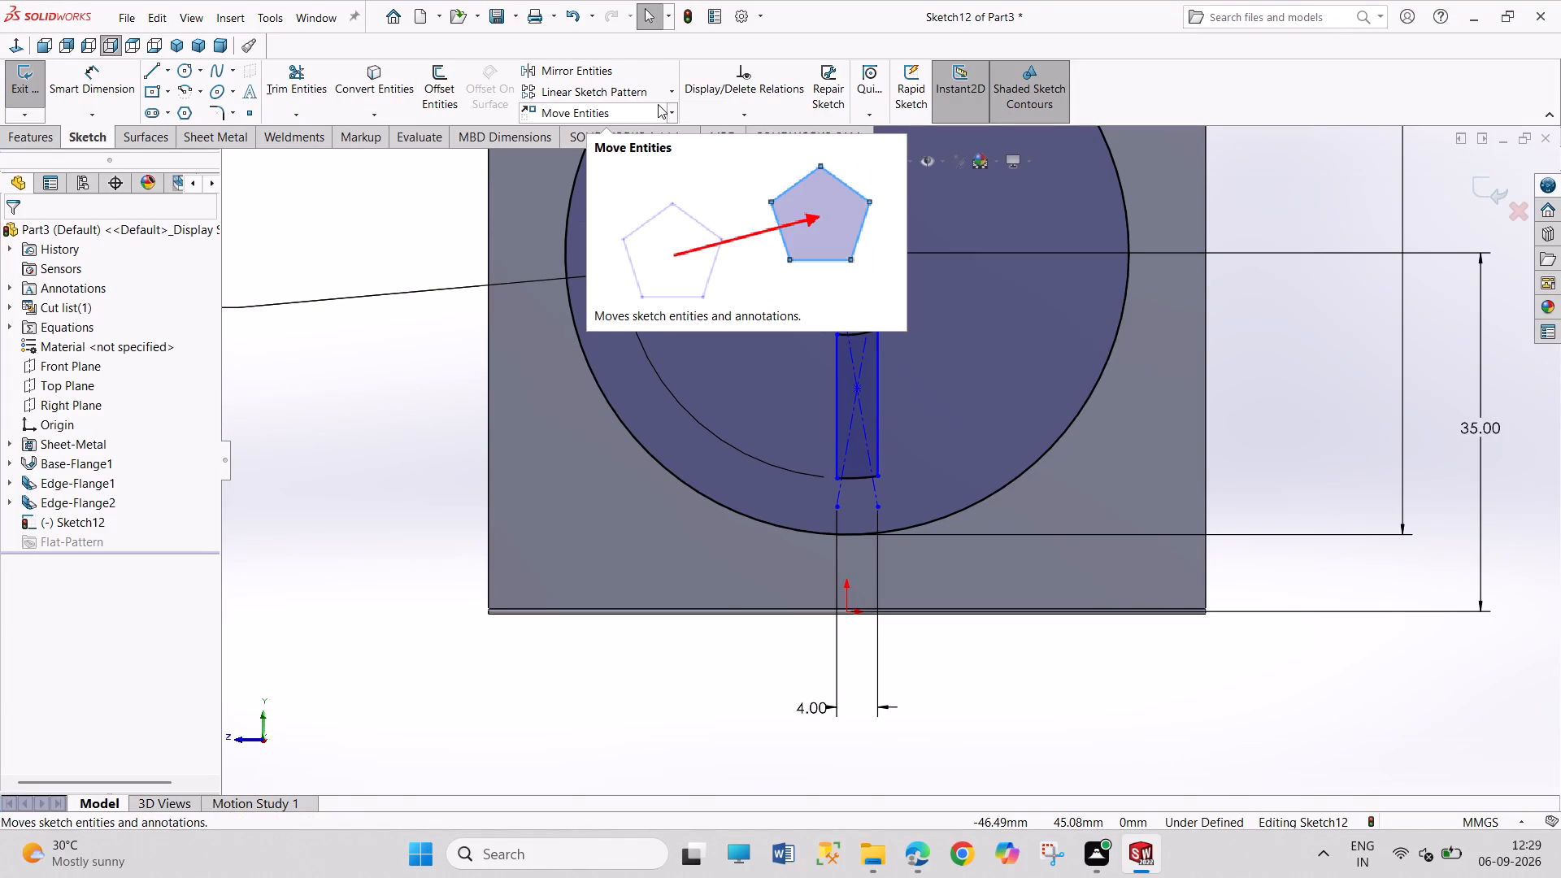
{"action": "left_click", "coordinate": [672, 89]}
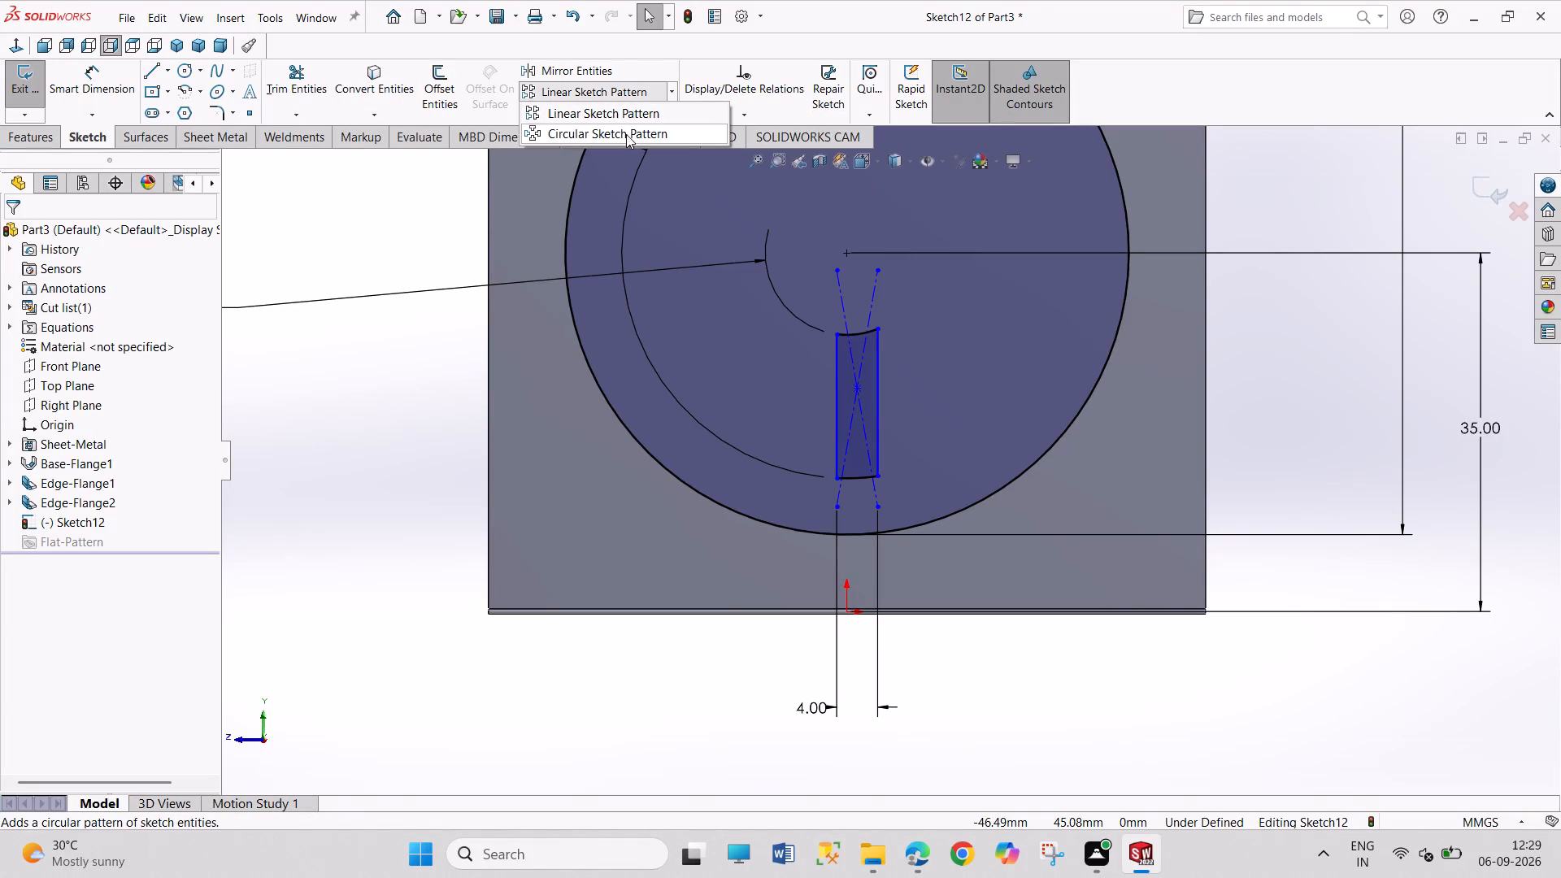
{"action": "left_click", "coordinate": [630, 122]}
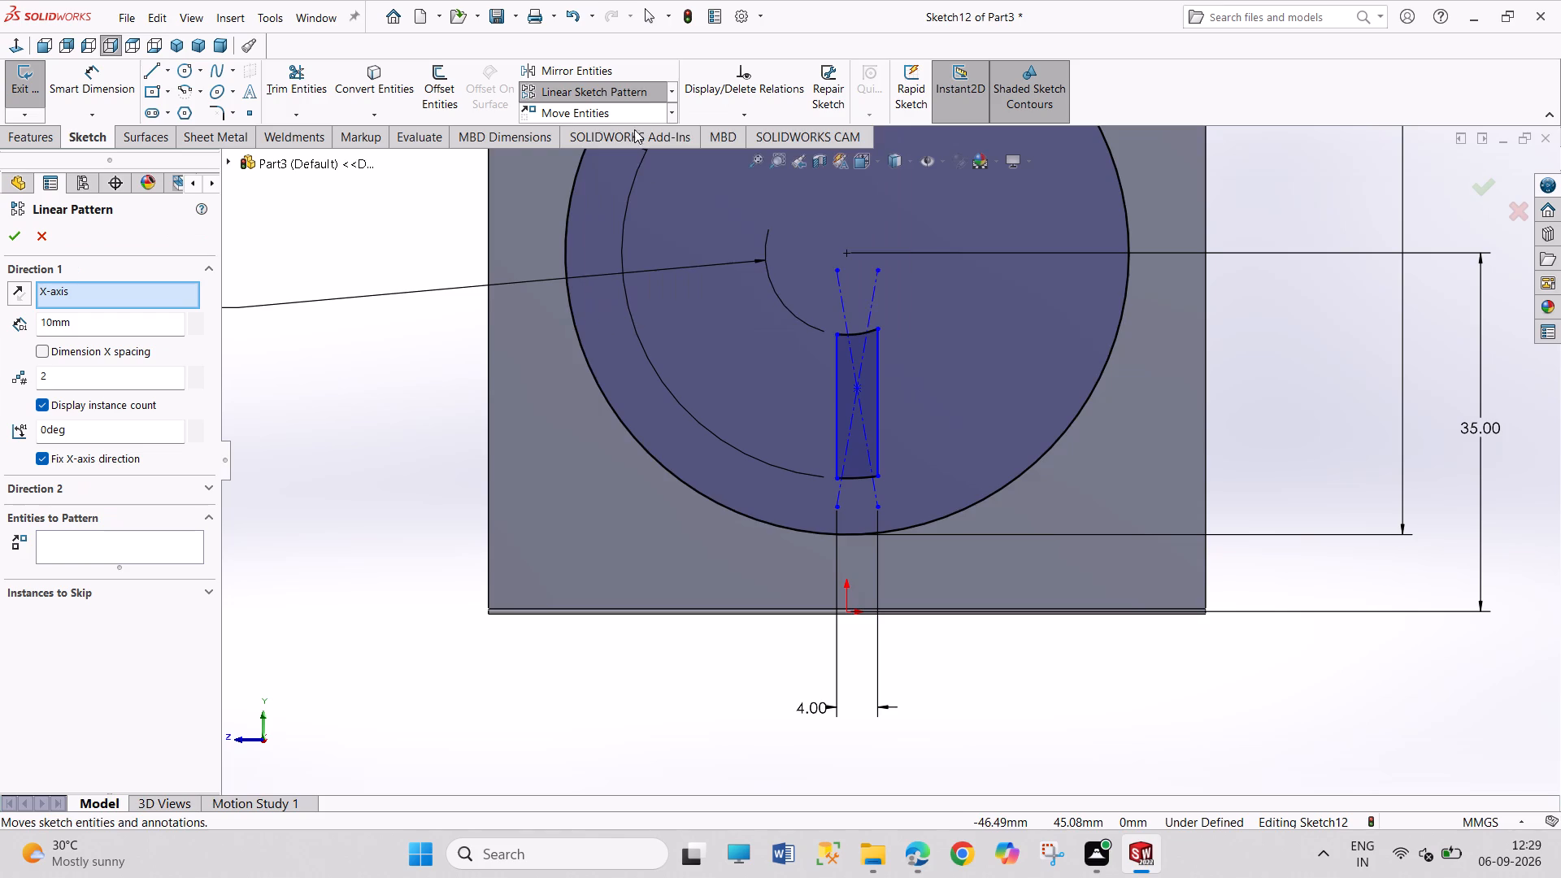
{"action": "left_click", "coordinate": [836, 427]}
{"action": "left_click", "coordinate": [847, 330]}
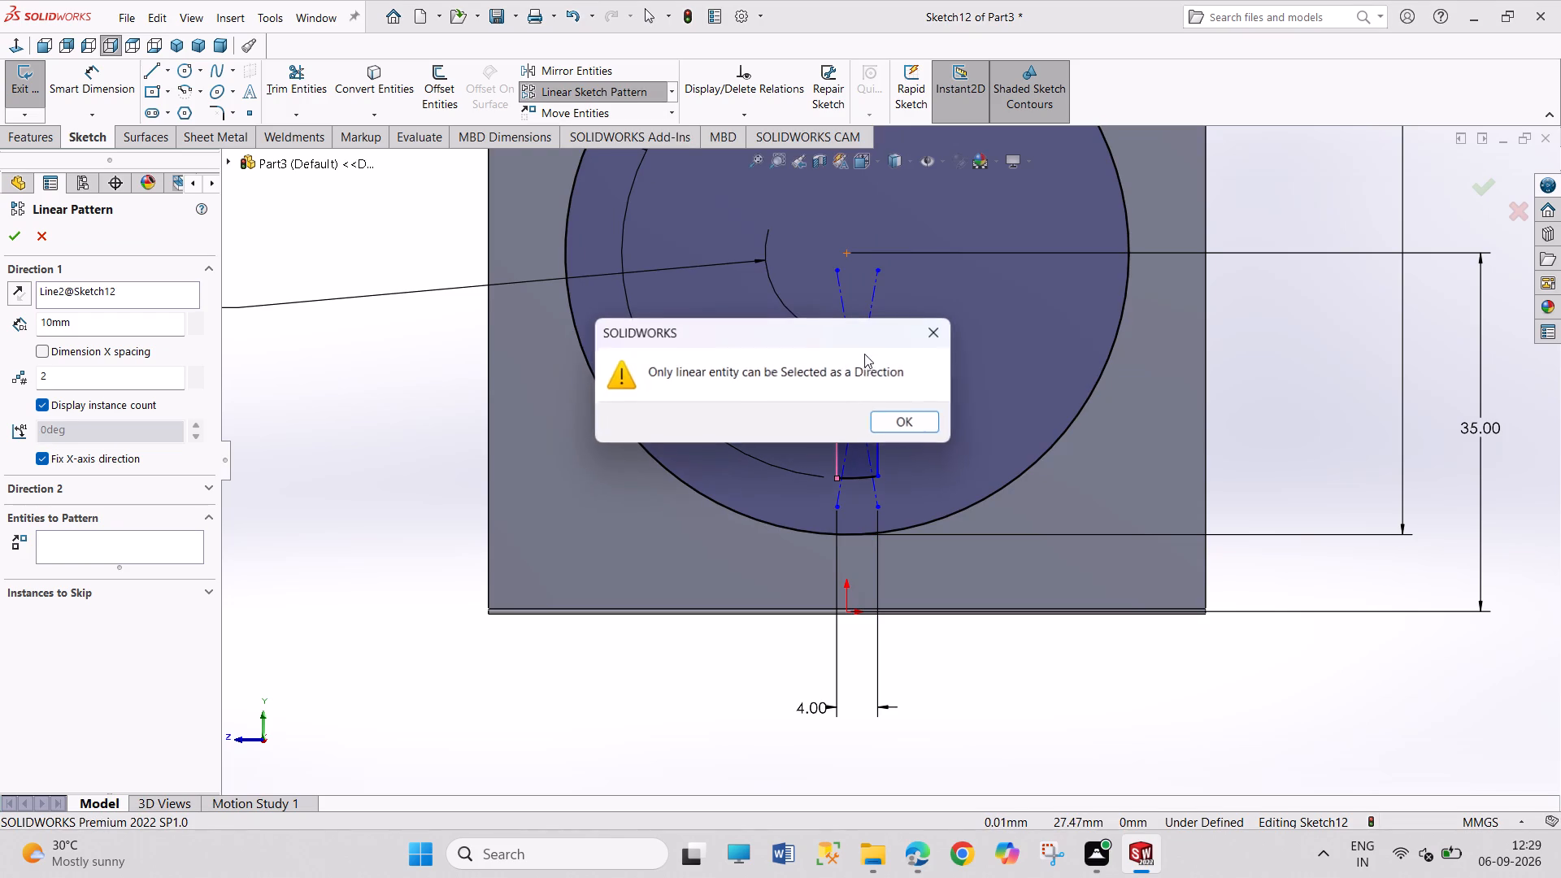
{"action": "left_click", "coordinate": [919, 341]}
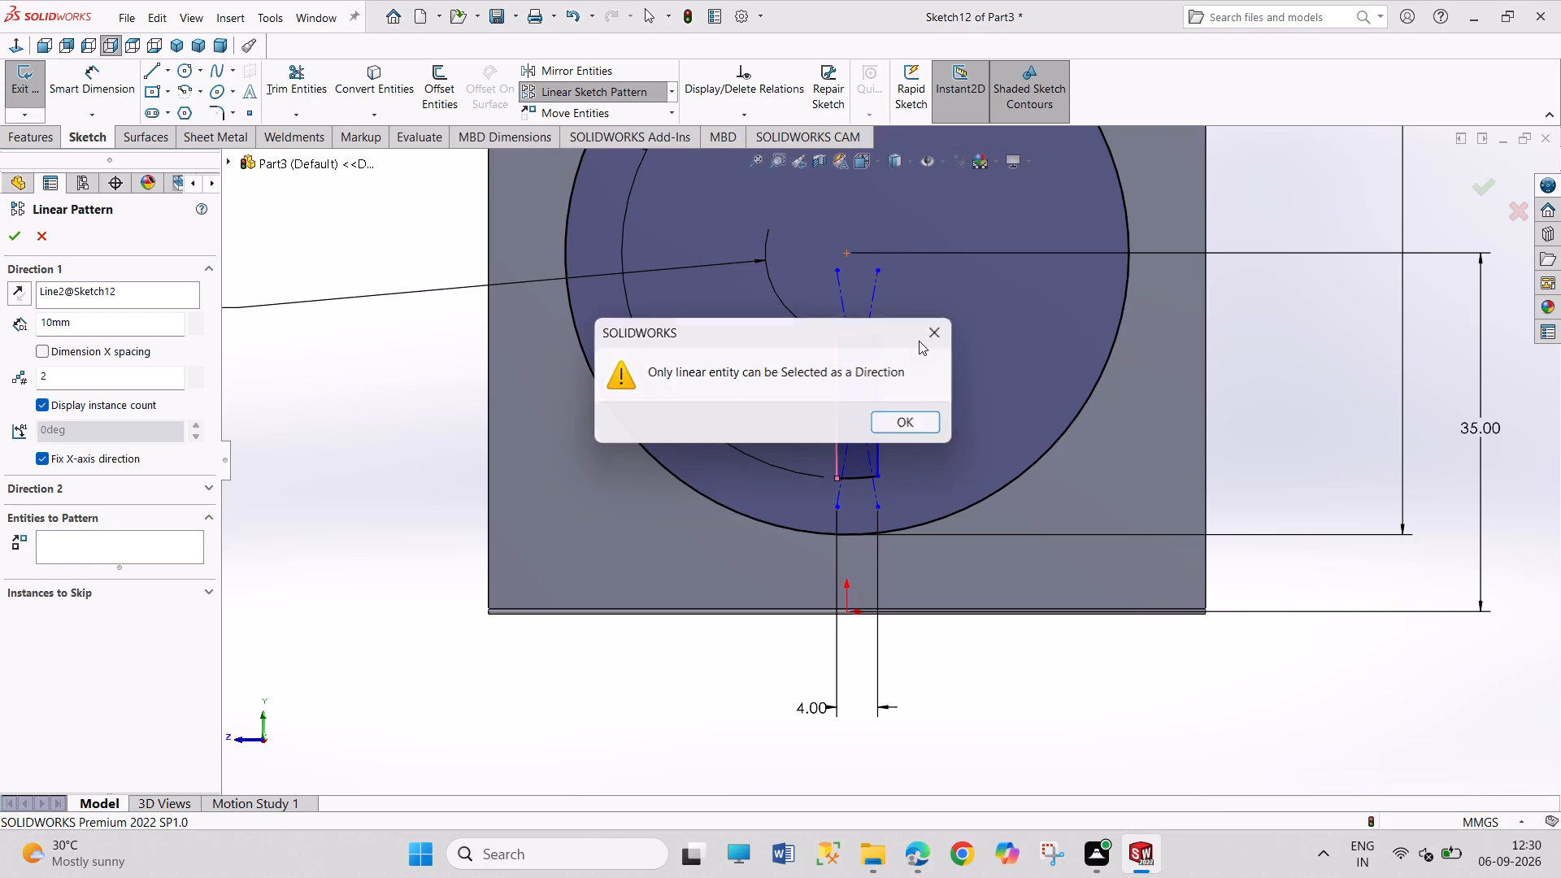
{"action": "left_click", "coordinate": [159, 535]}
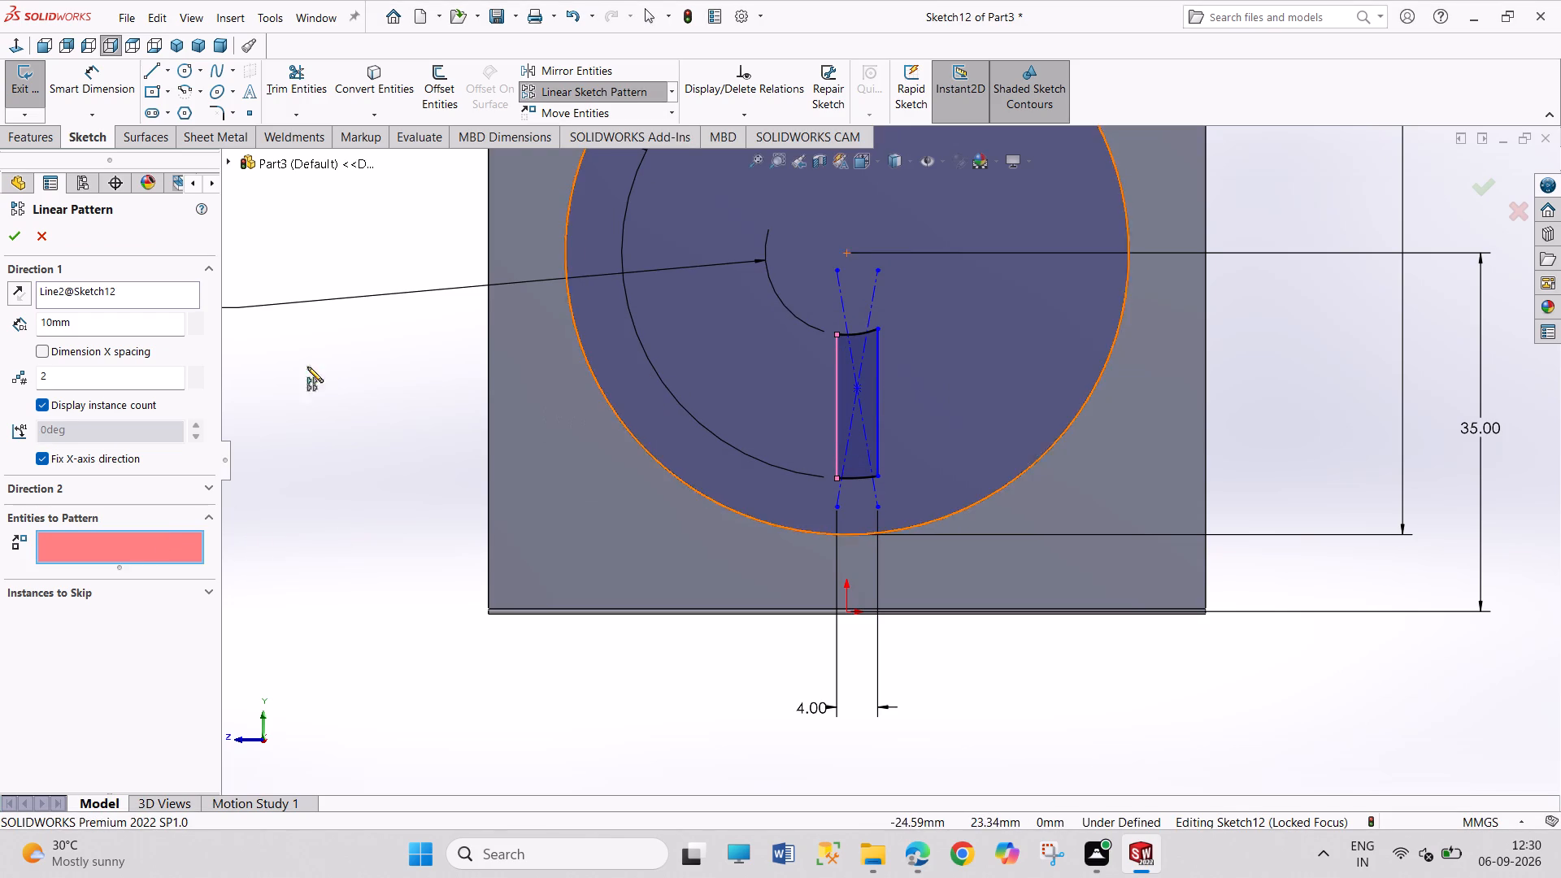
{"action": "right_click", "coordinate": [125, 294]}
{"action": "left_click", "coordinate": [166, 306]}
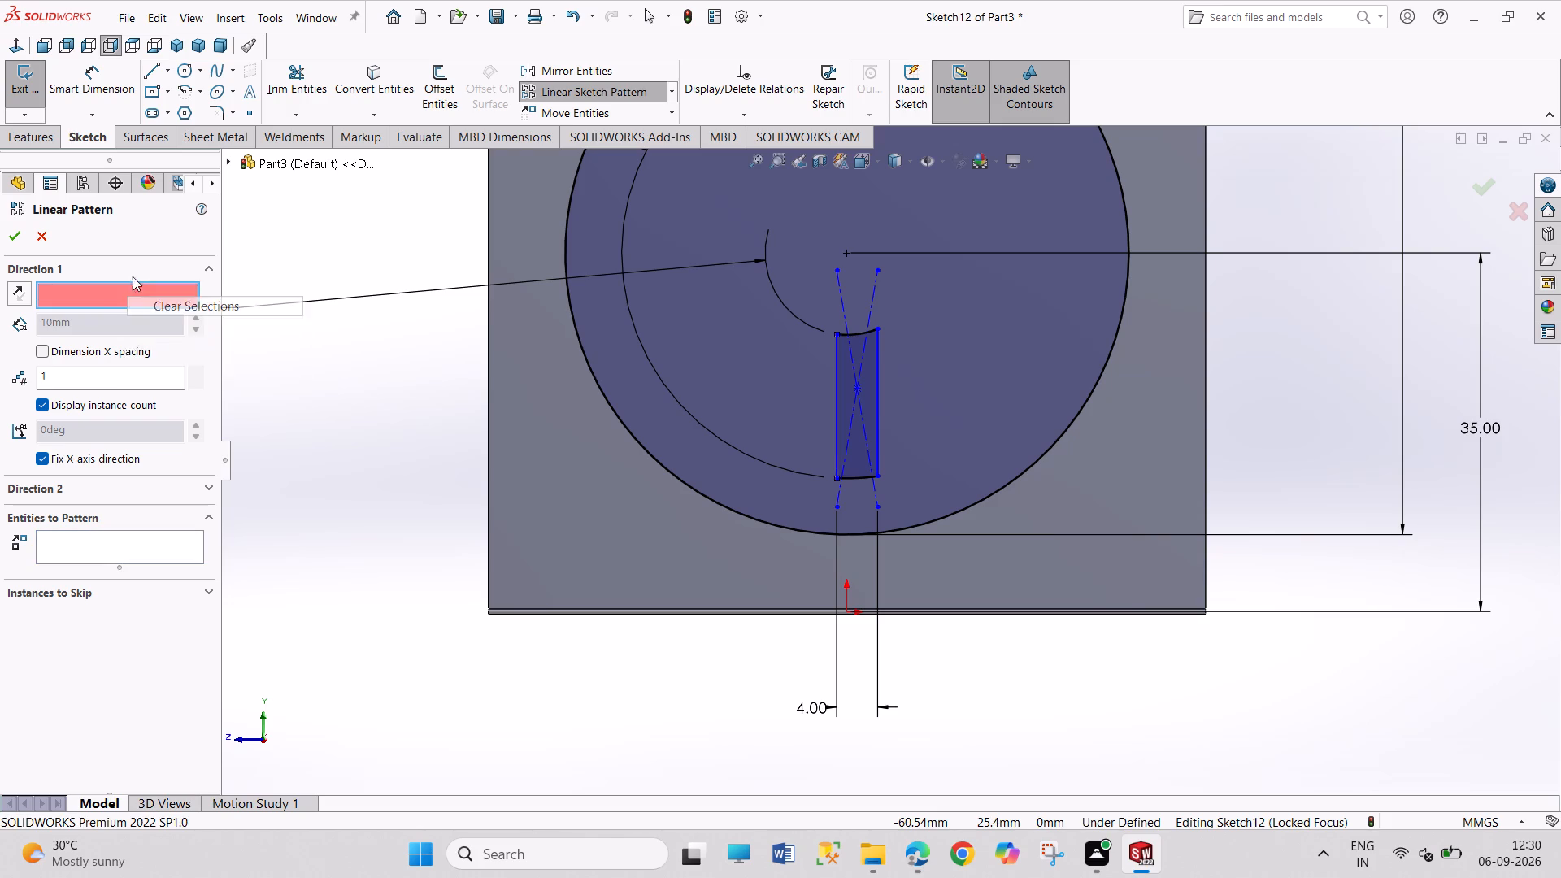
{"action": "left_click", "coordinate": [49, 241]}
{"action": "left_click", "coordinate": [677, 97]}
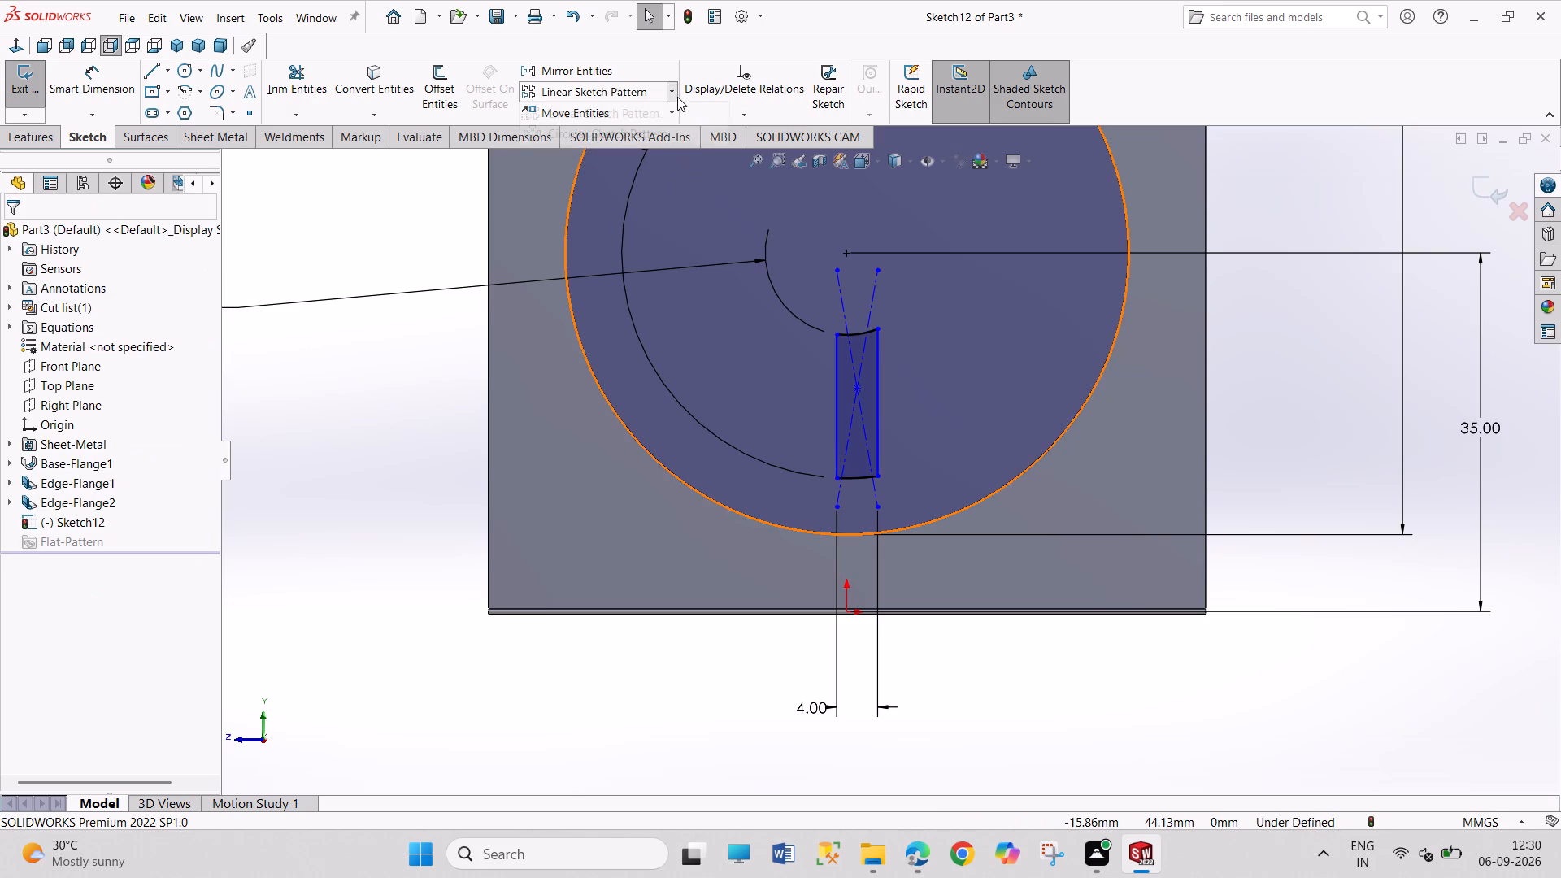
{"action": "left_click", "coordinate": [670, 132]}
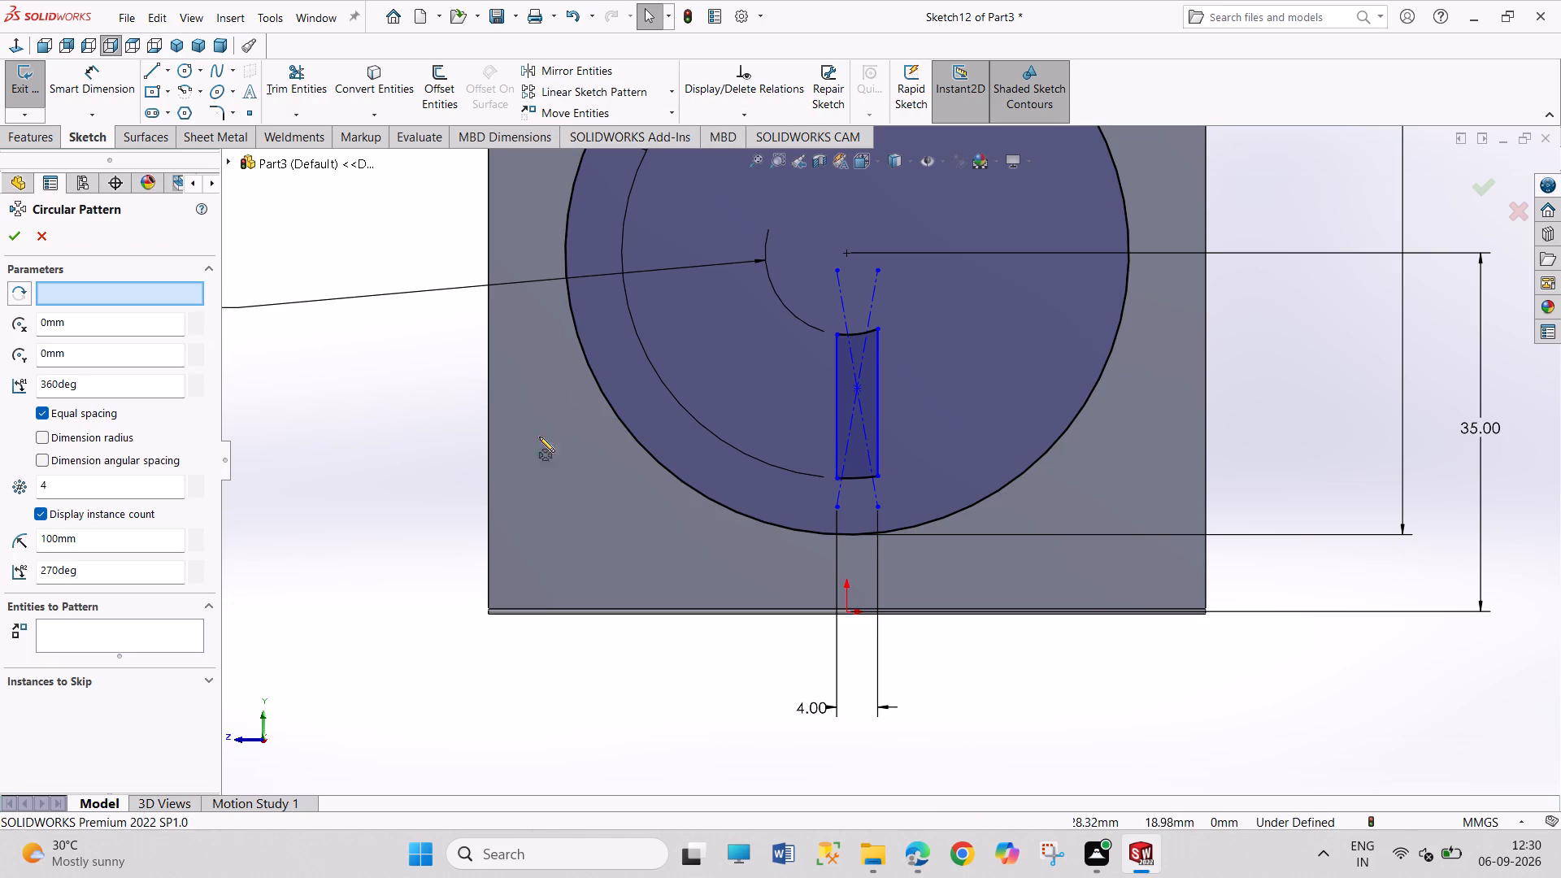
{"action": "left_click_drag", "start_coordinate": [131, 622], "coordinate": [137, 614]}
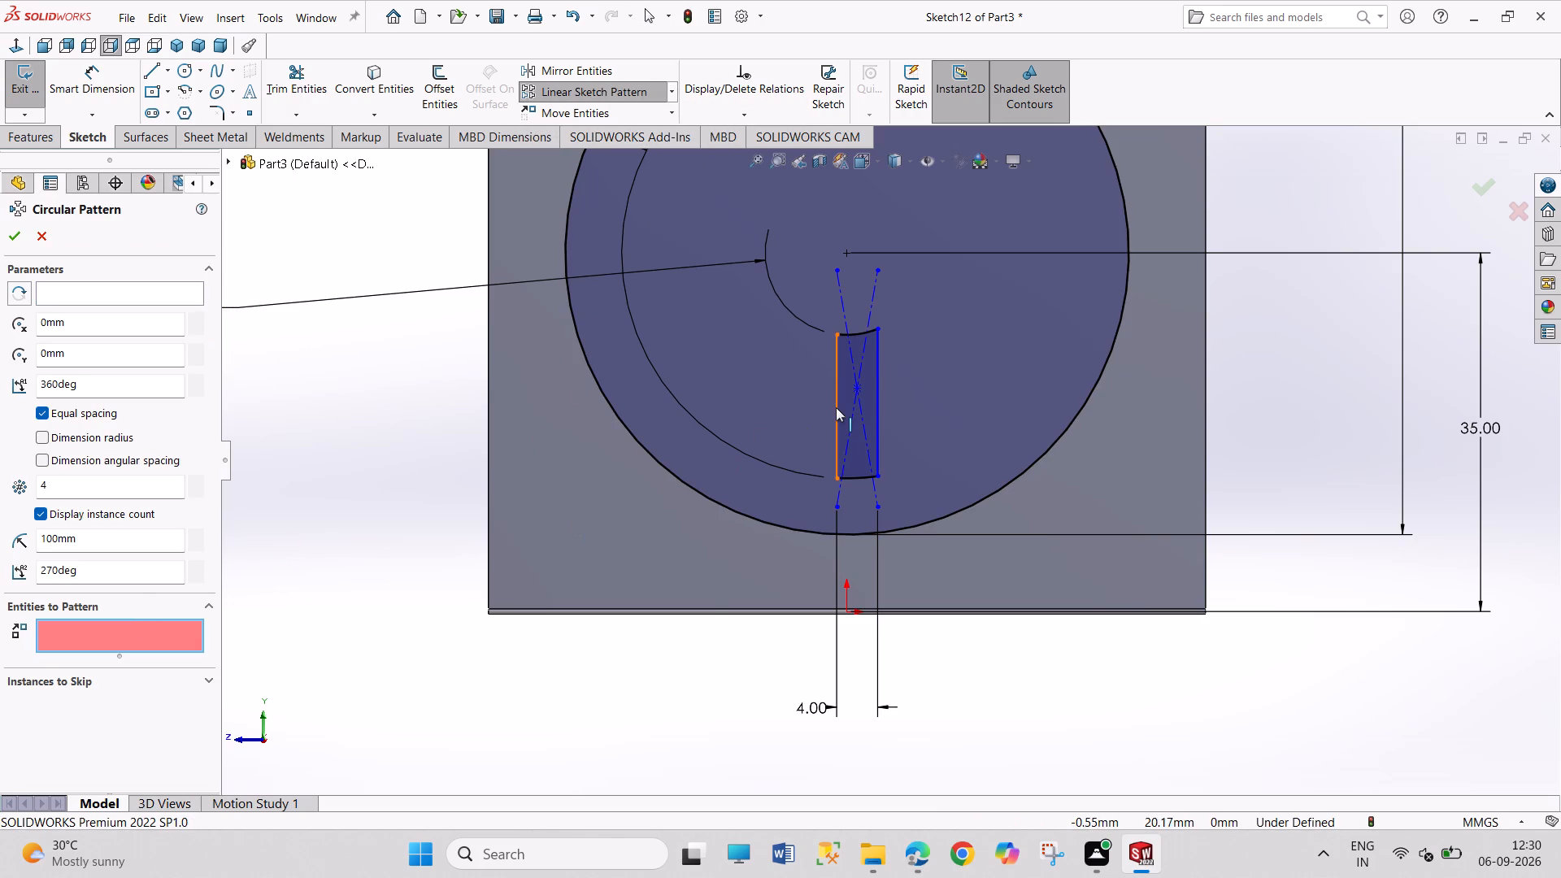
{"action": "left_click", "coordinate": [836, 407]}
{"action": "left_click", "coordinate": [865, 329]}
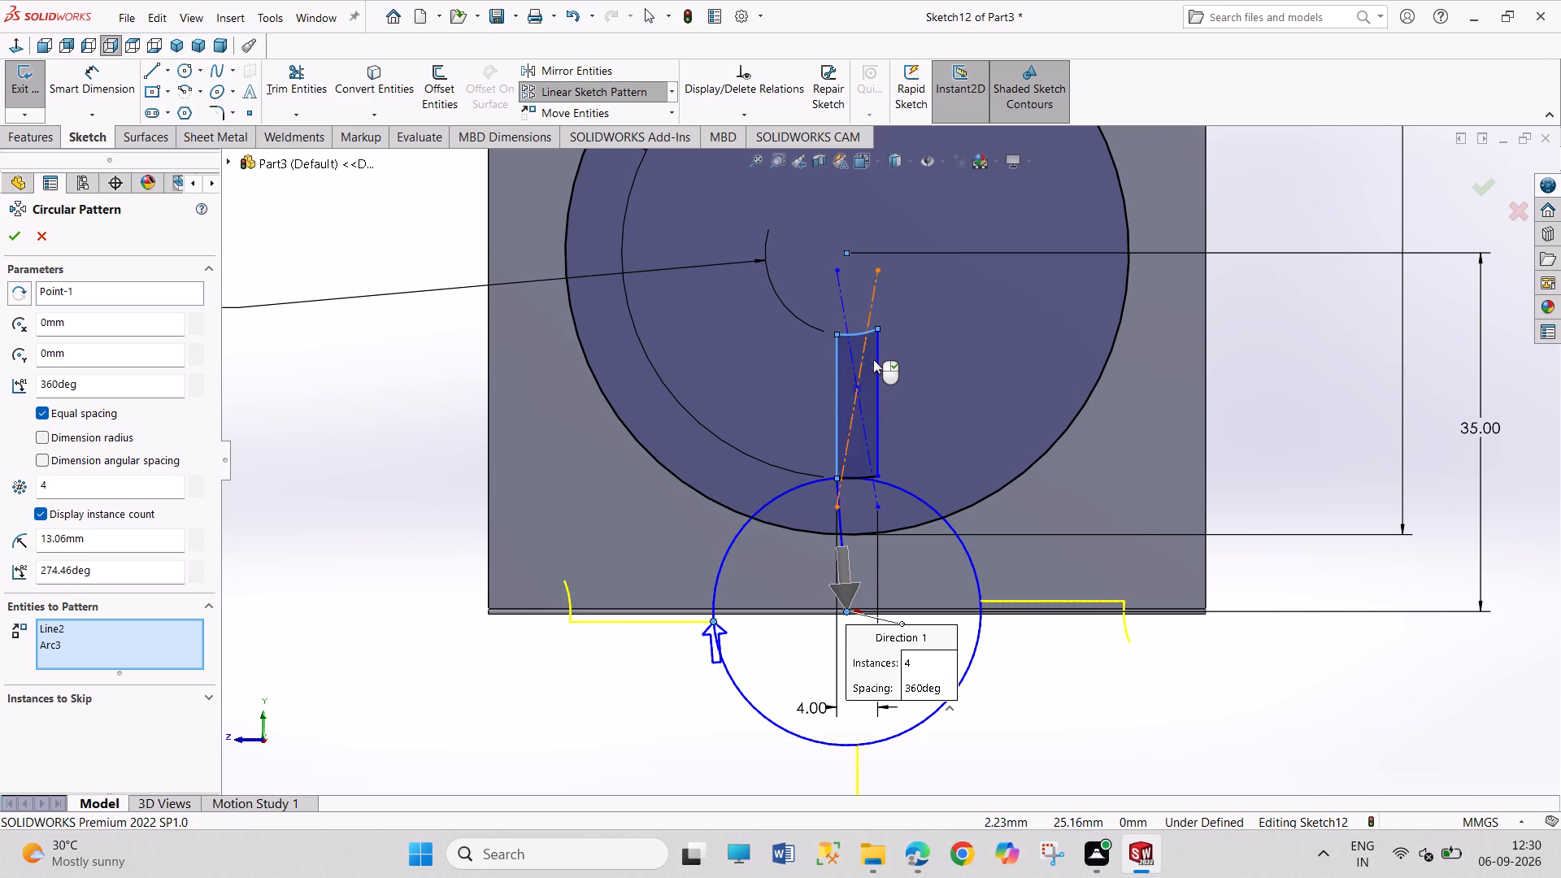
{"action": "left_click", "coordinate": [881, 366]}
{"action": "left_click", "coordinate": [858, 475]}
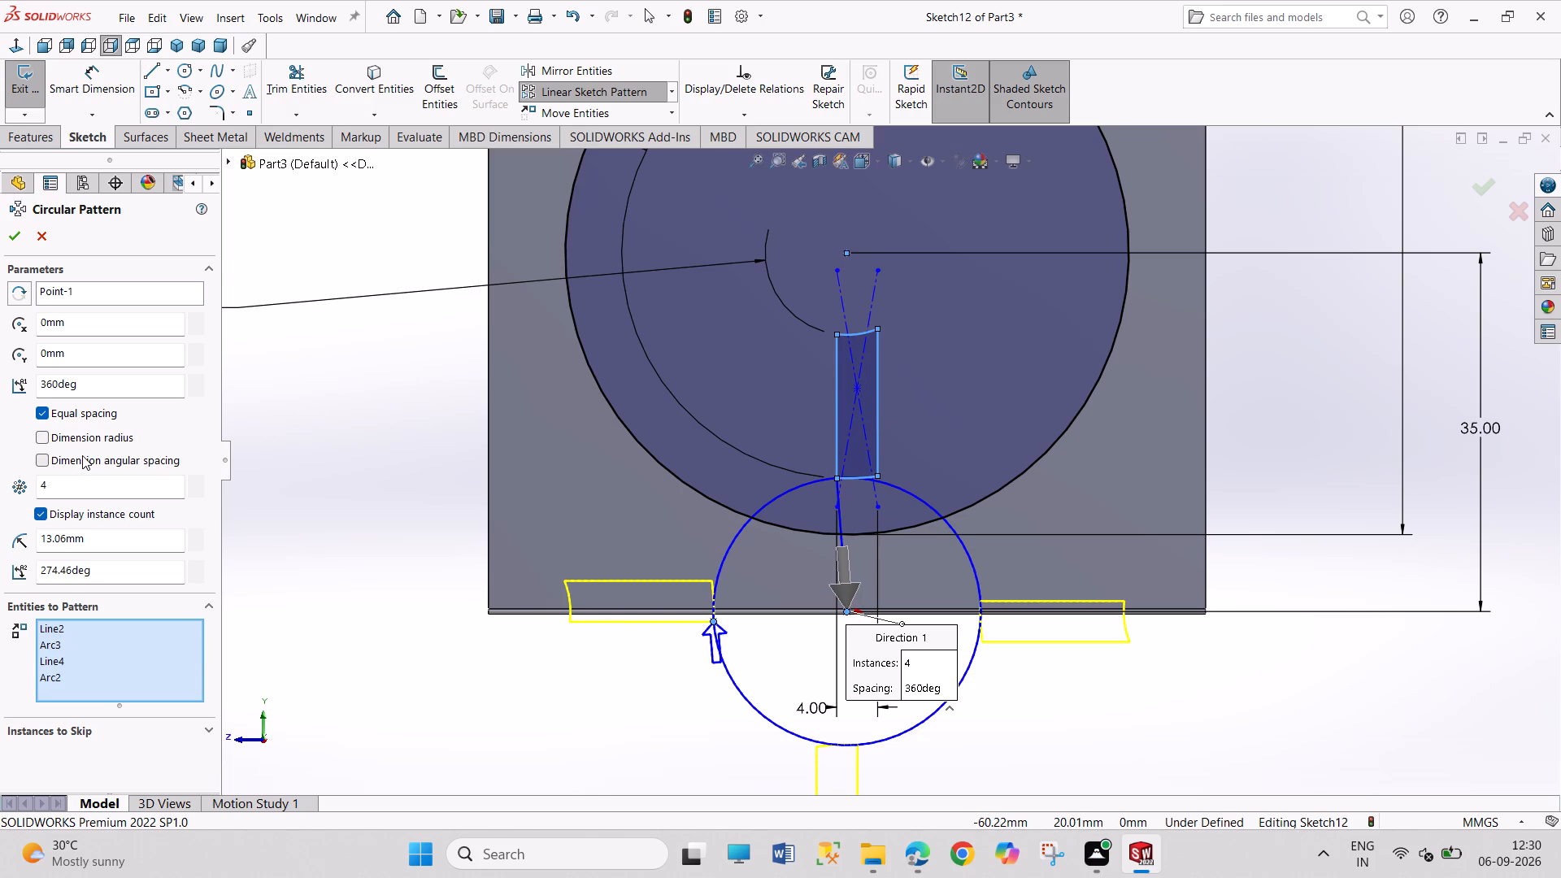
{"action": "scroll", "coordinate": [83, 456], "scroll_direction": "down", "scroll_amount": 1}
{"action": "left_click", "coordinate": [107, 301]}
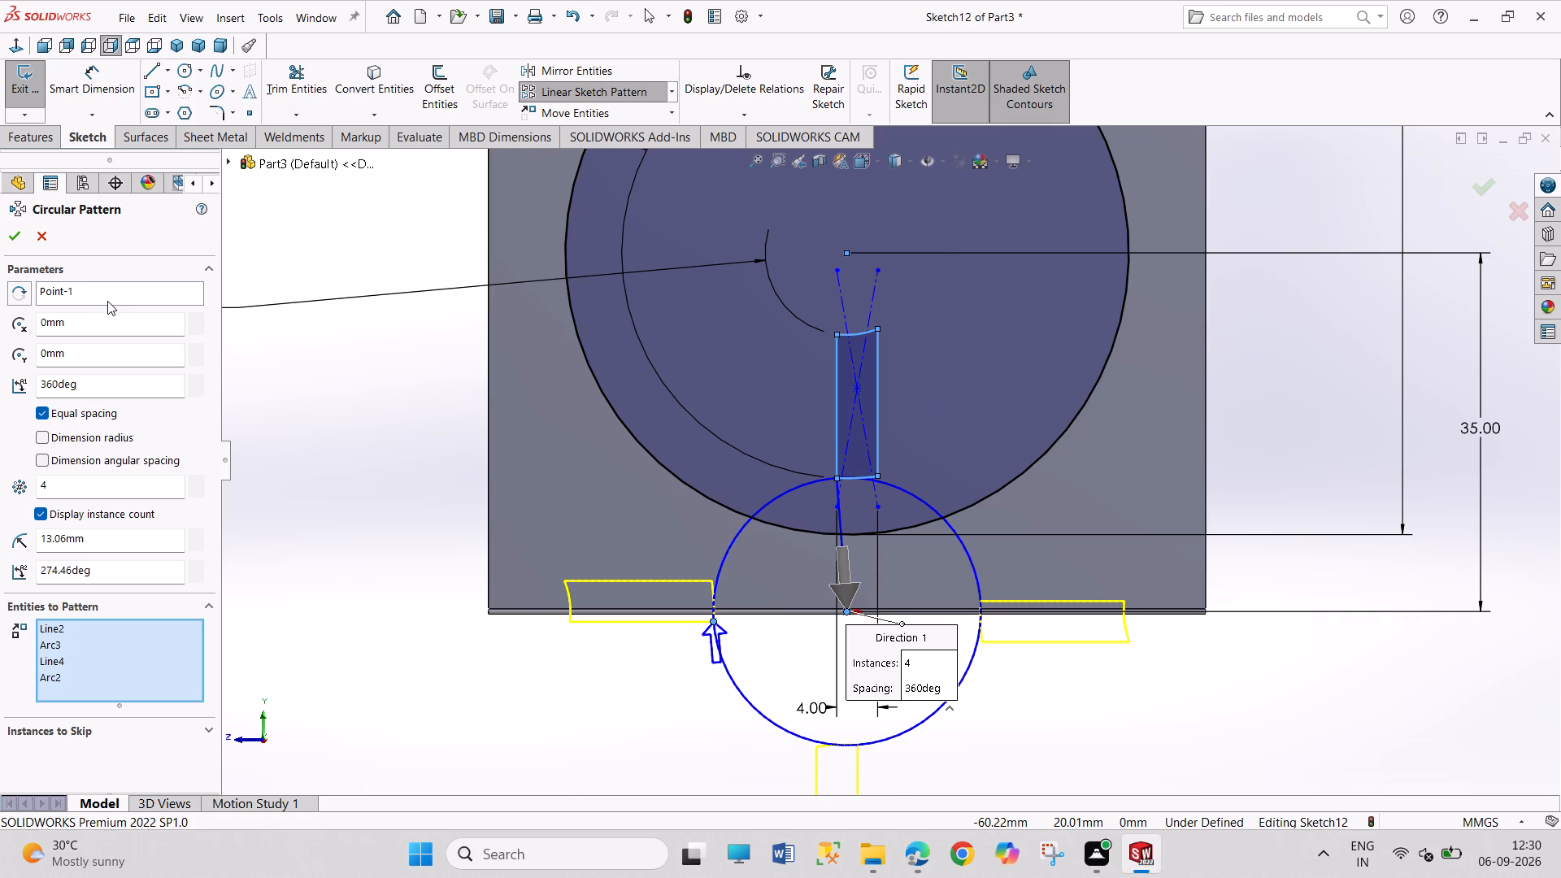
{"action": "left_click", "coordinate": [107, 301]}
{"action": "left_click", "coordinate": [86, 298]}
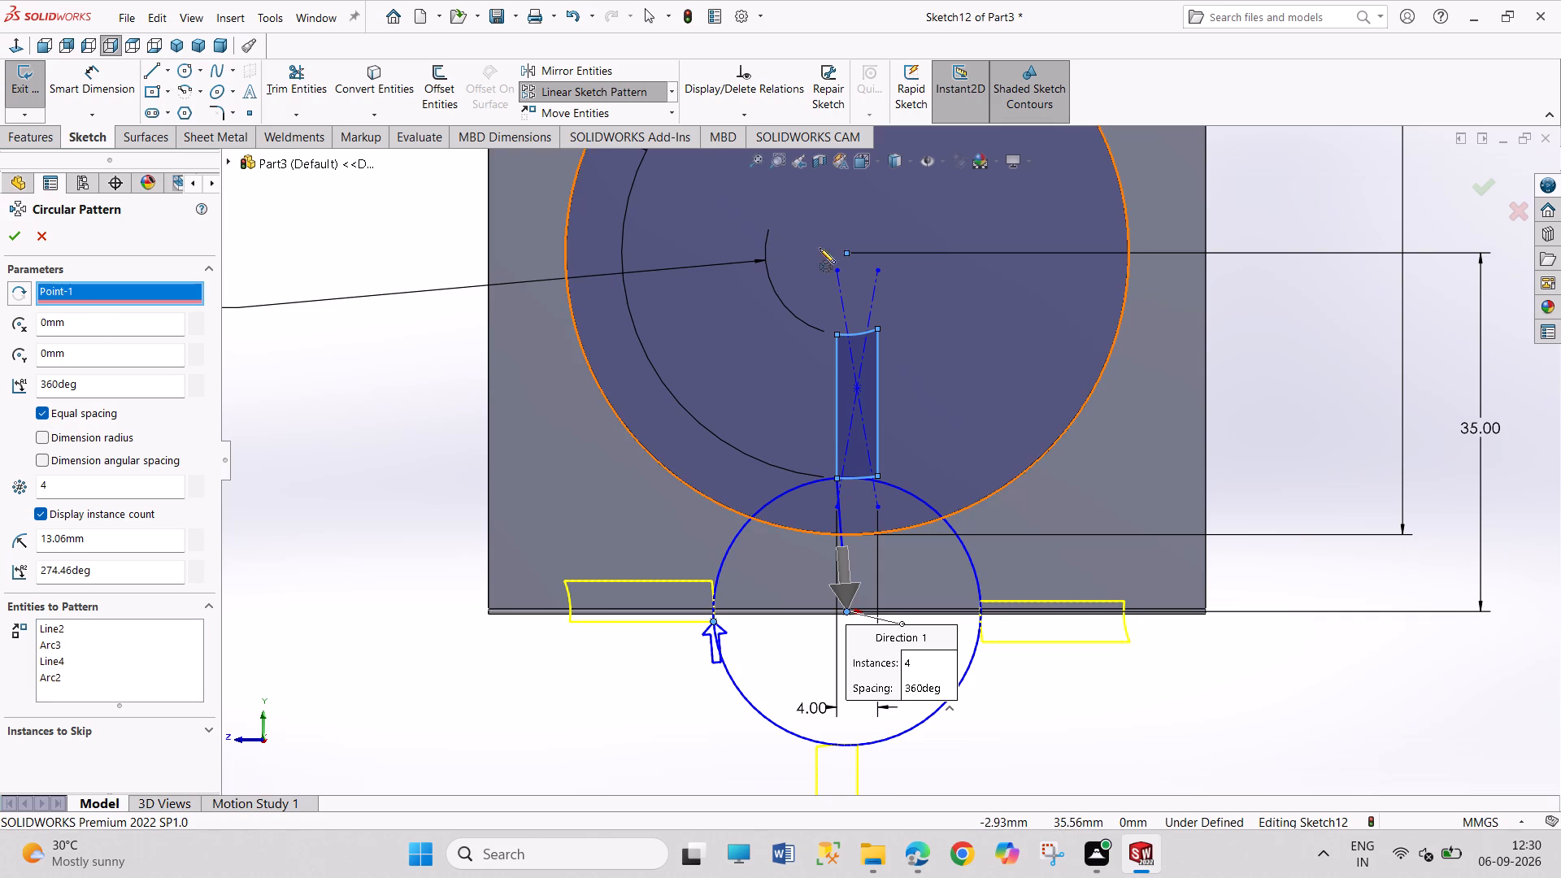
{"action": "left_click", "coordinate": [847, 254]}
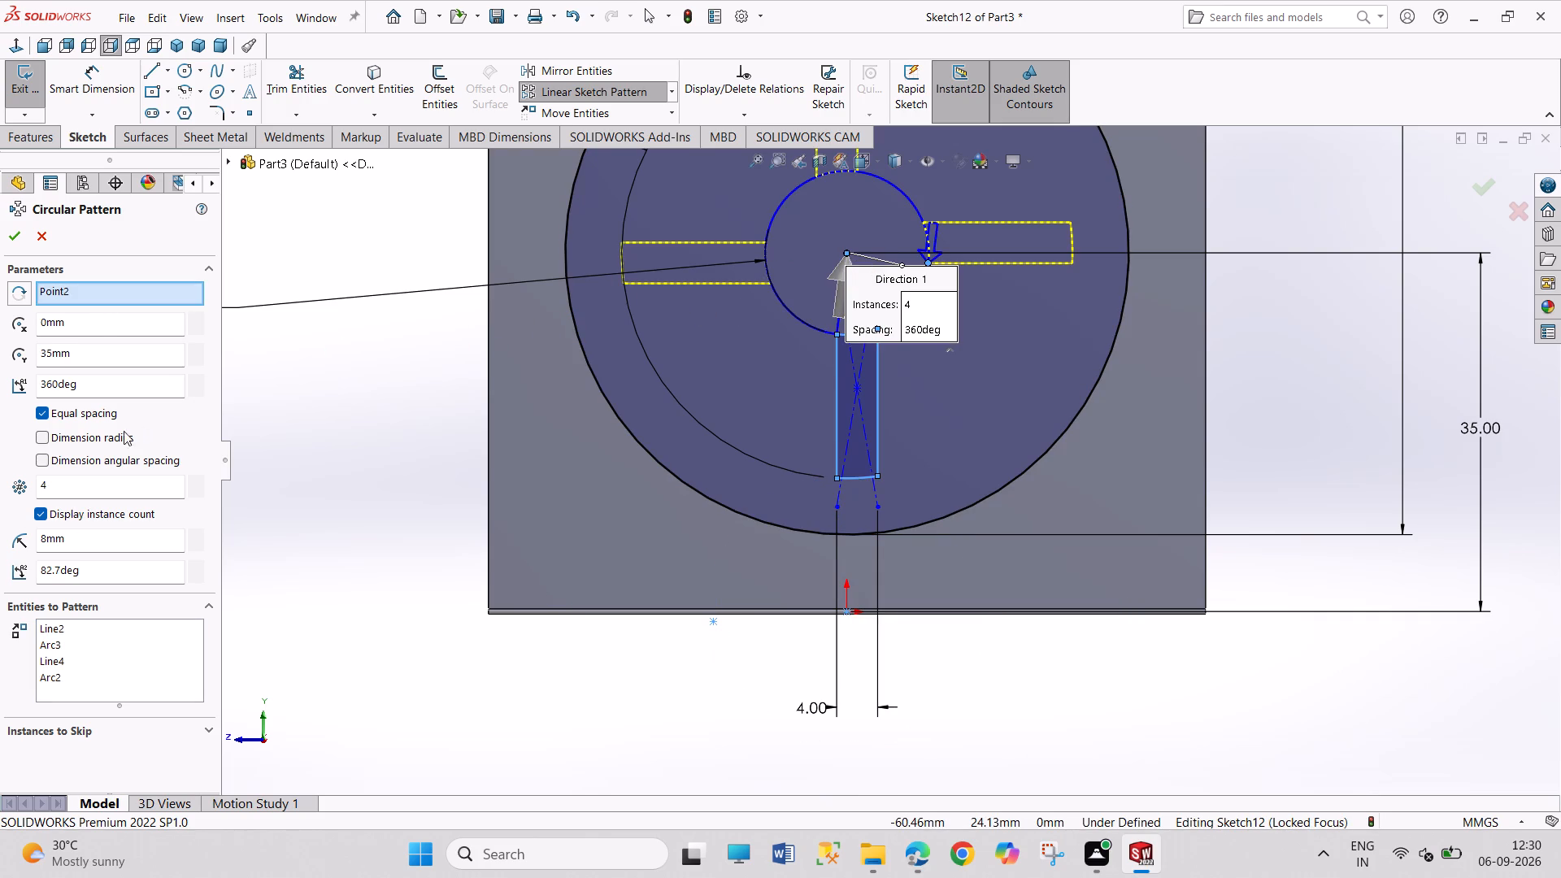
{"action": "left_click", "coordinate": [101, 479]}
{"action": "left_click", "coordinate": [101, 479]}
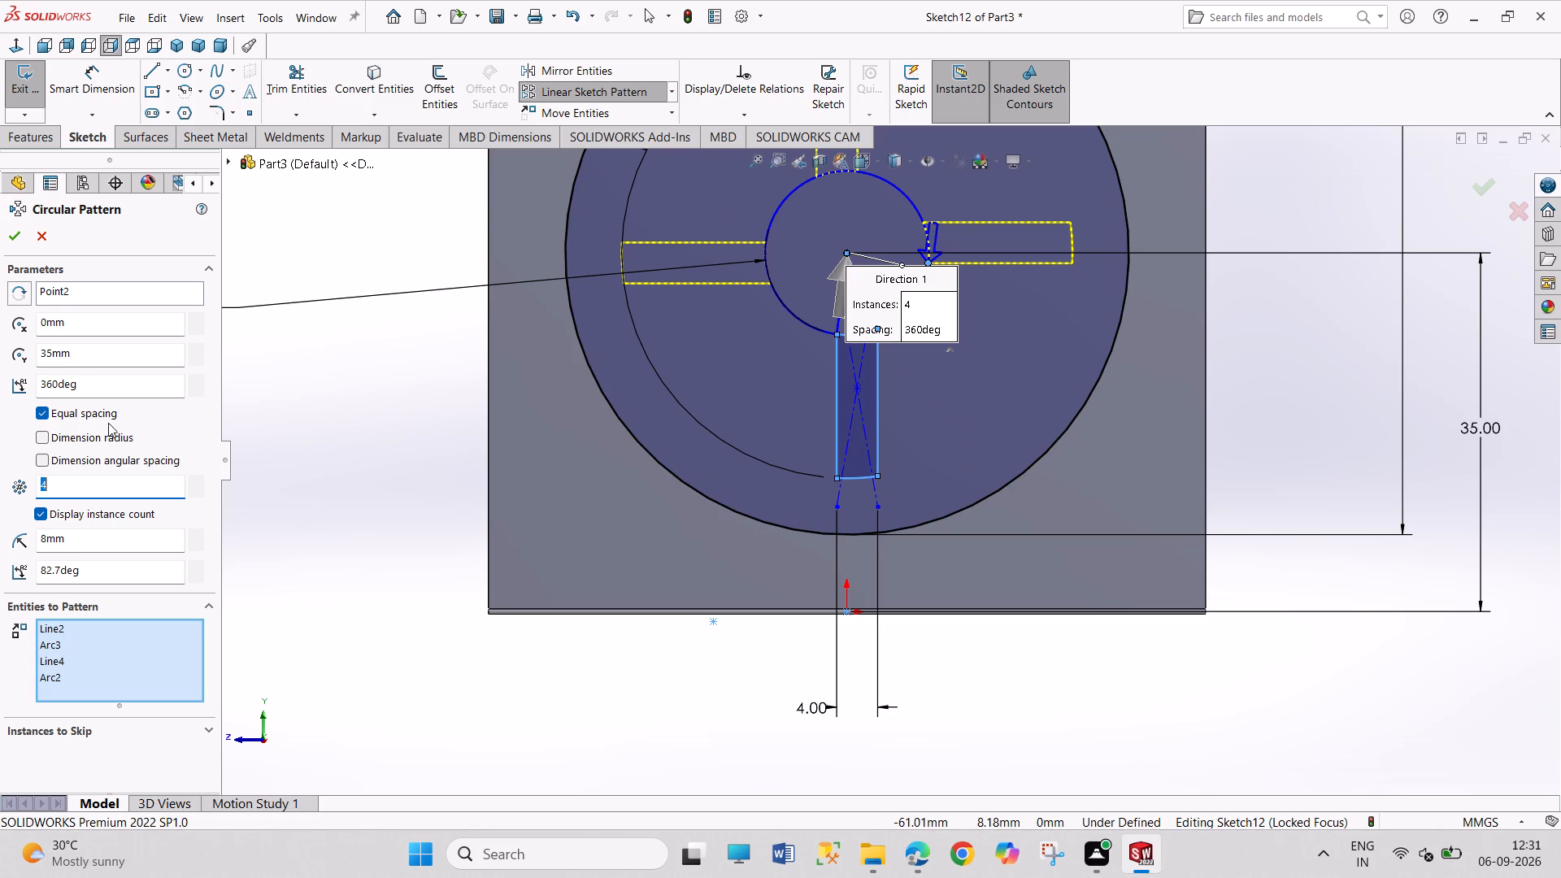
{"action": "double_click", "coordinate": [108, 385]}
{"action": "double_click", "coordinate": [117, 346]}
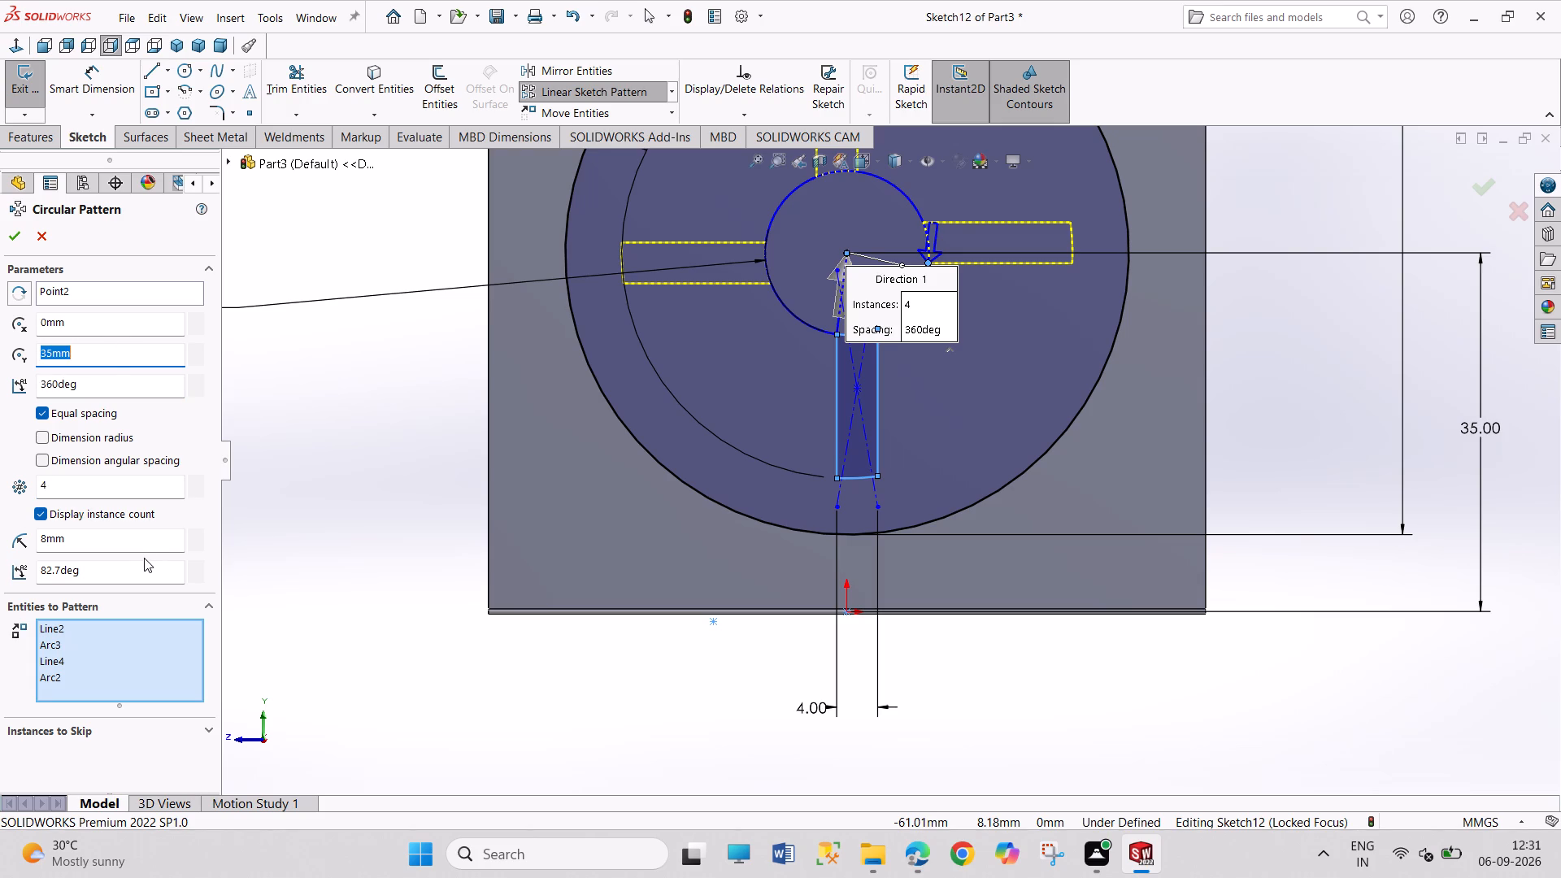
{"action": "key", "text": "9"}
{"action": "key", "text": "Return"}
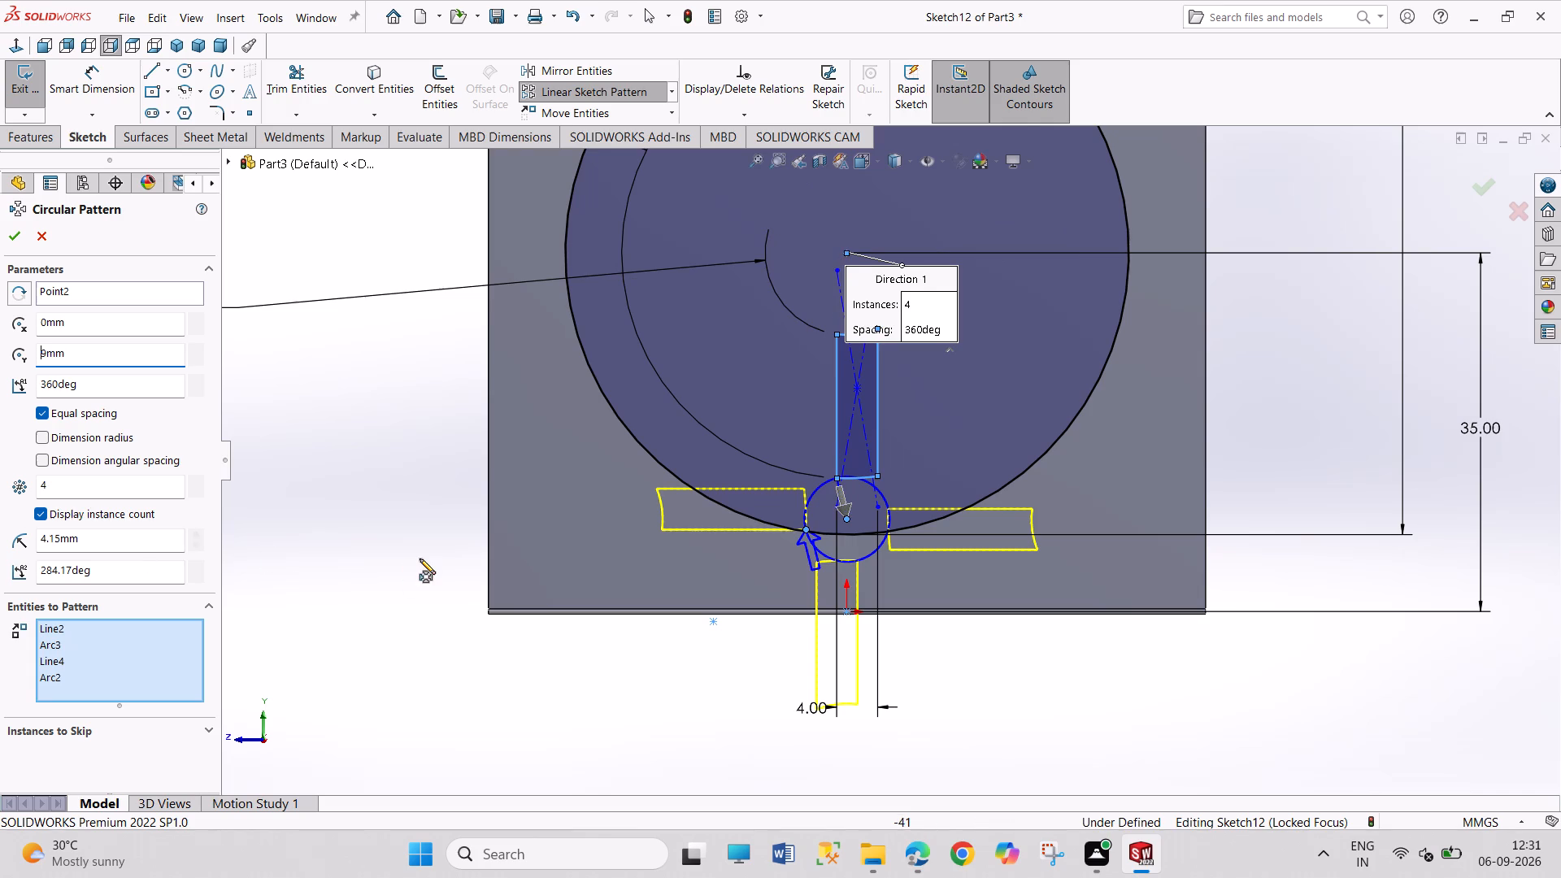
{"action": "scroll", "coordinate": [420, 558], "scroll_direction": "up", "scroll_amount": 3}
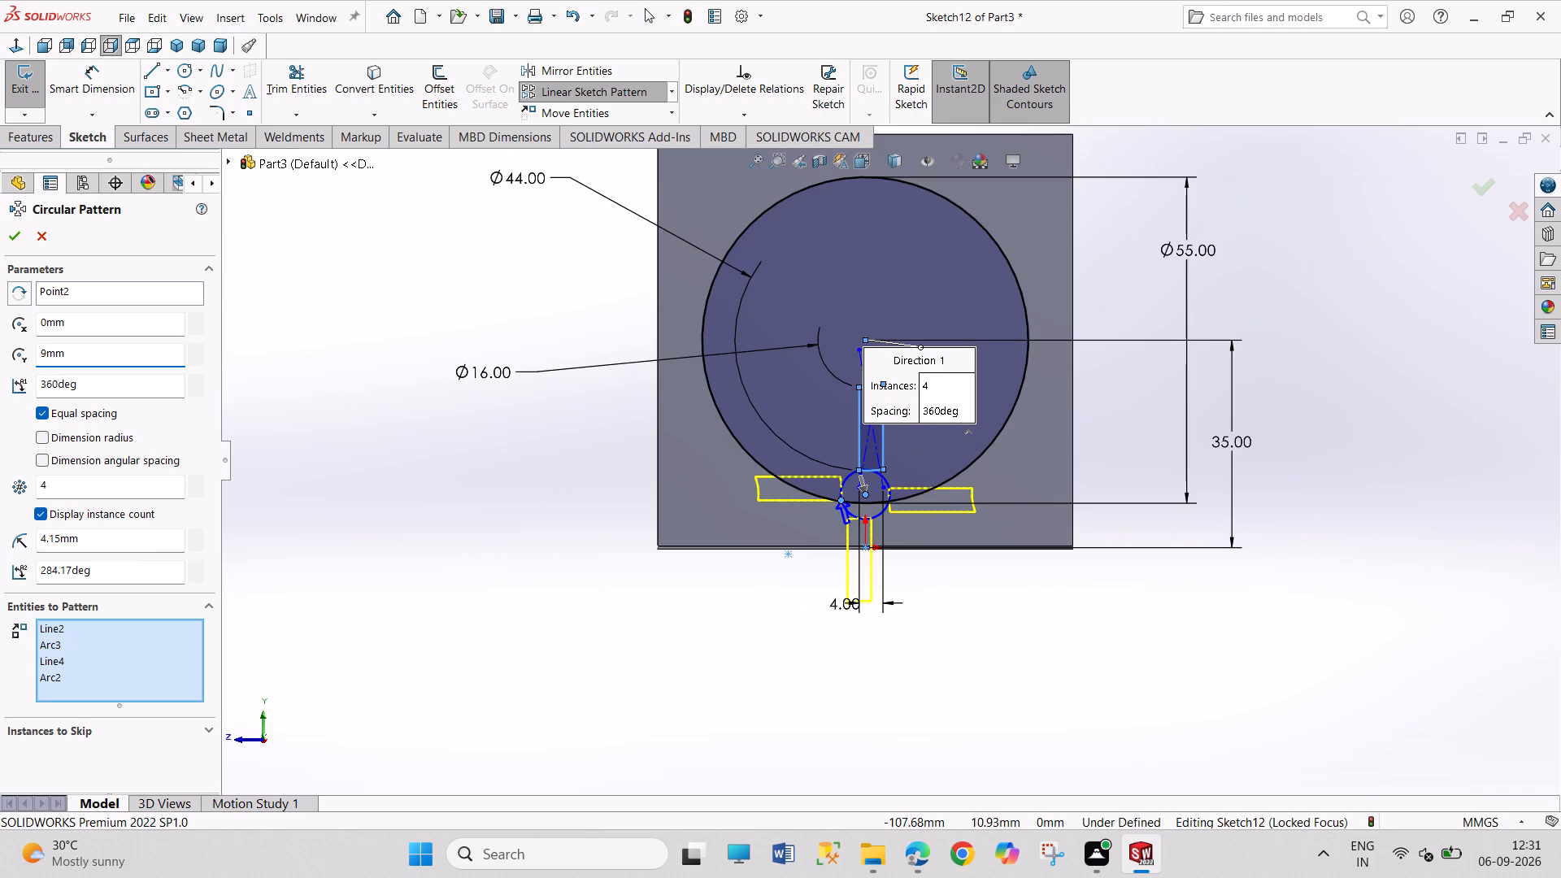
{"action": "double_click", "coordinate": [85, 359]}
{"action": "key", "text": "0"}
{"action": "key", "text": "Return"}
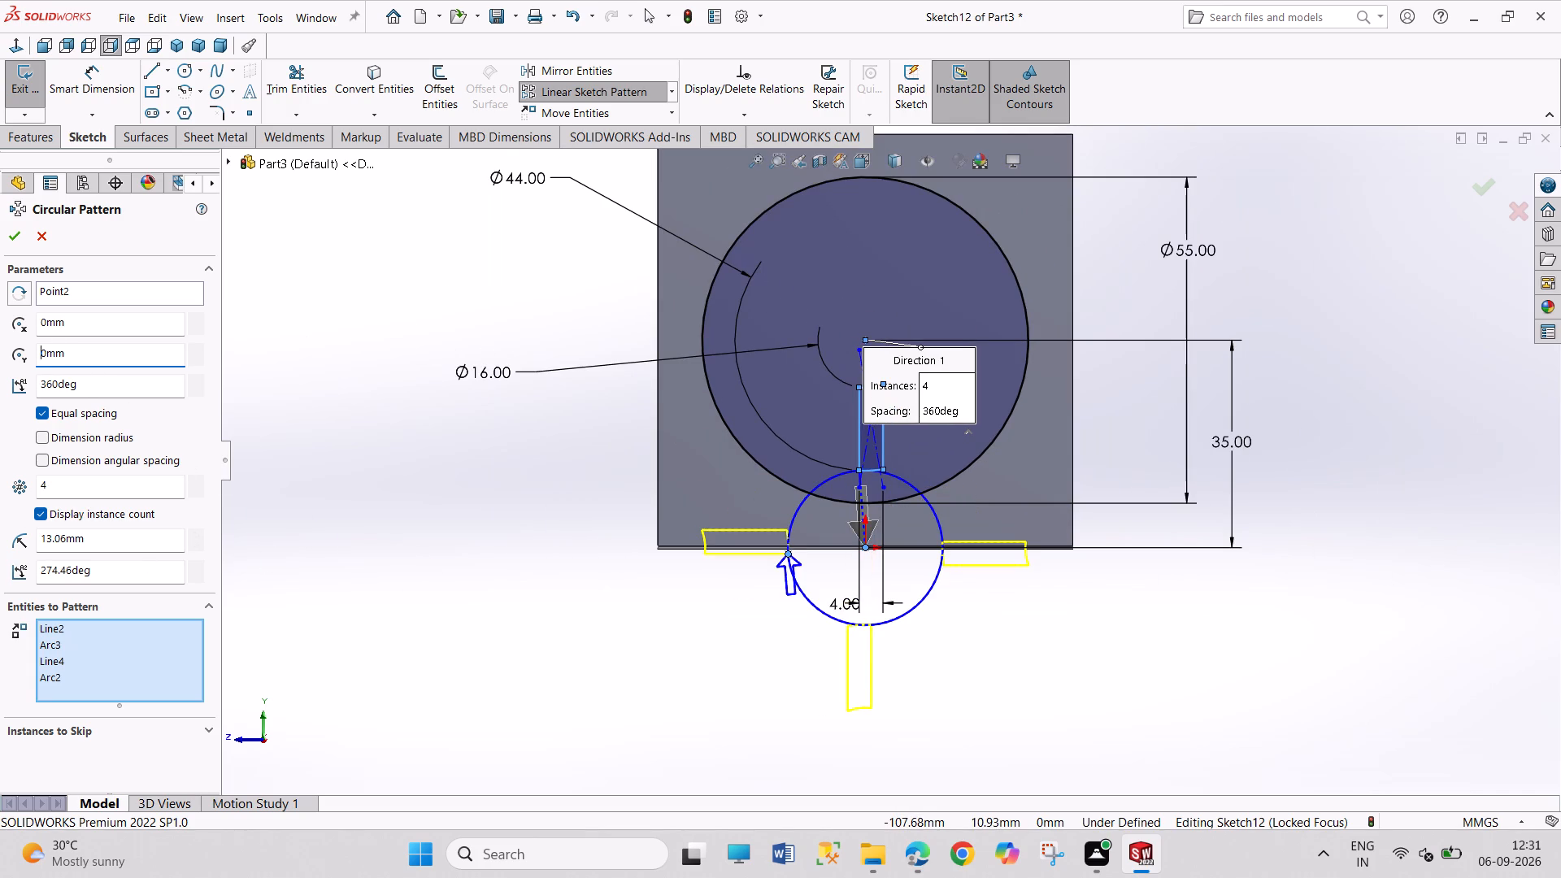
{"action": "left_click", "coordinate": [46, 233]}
Start a circular sketch pattern and centre it on the 55 mm circle's centre point instead of the origin.
{"action": "left_click", "coordinate": [673, 92]}
{"action": "left_click", "coordinate": [589, 141]}
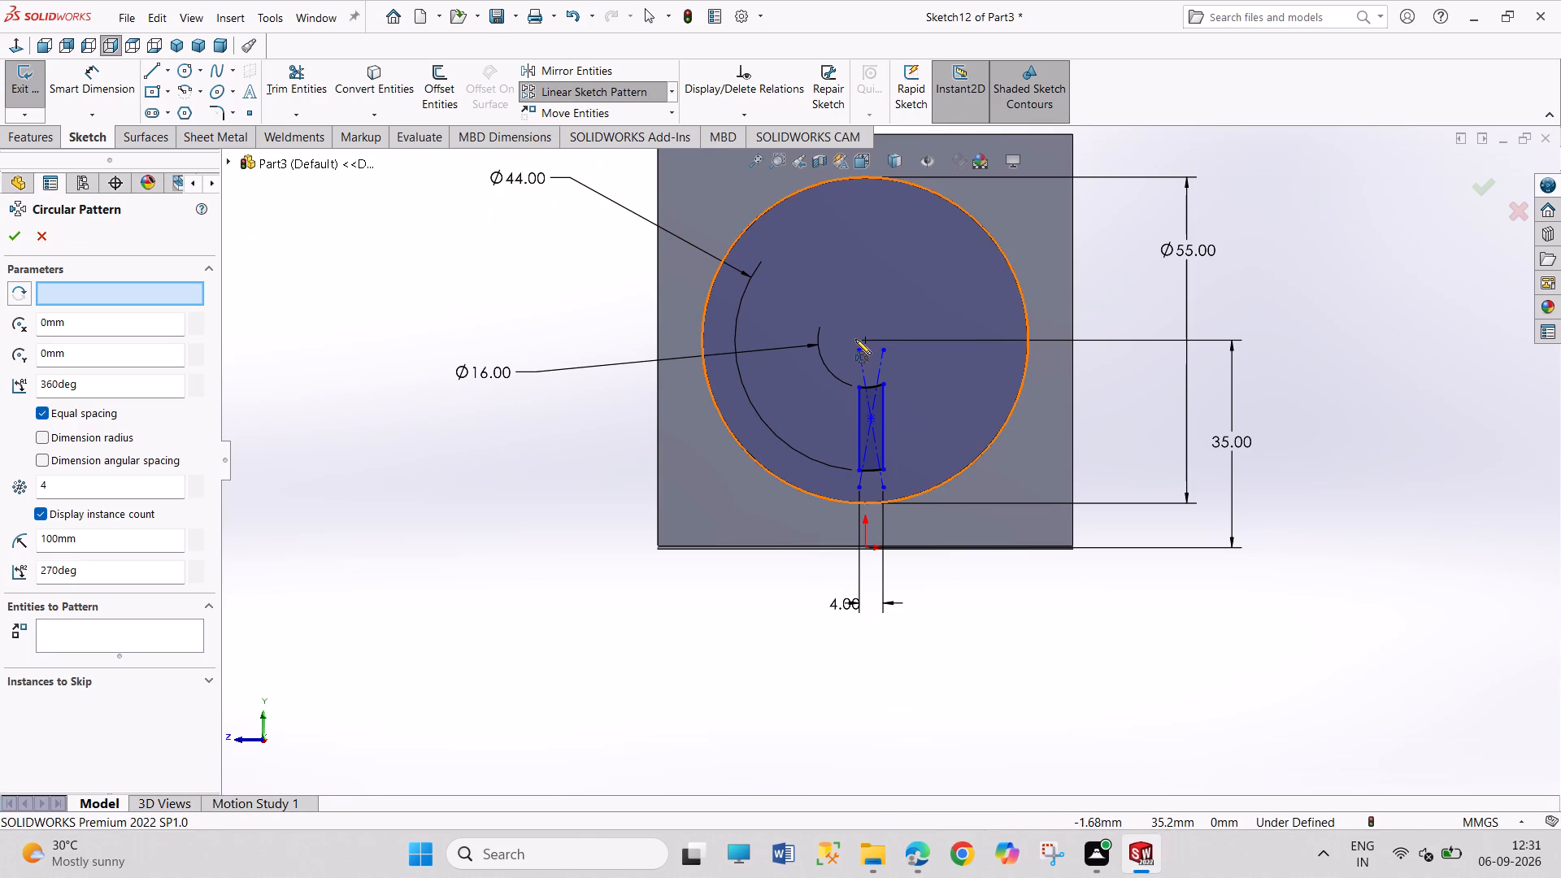
{"action": "left_click", "coordinate": [992, 450]}
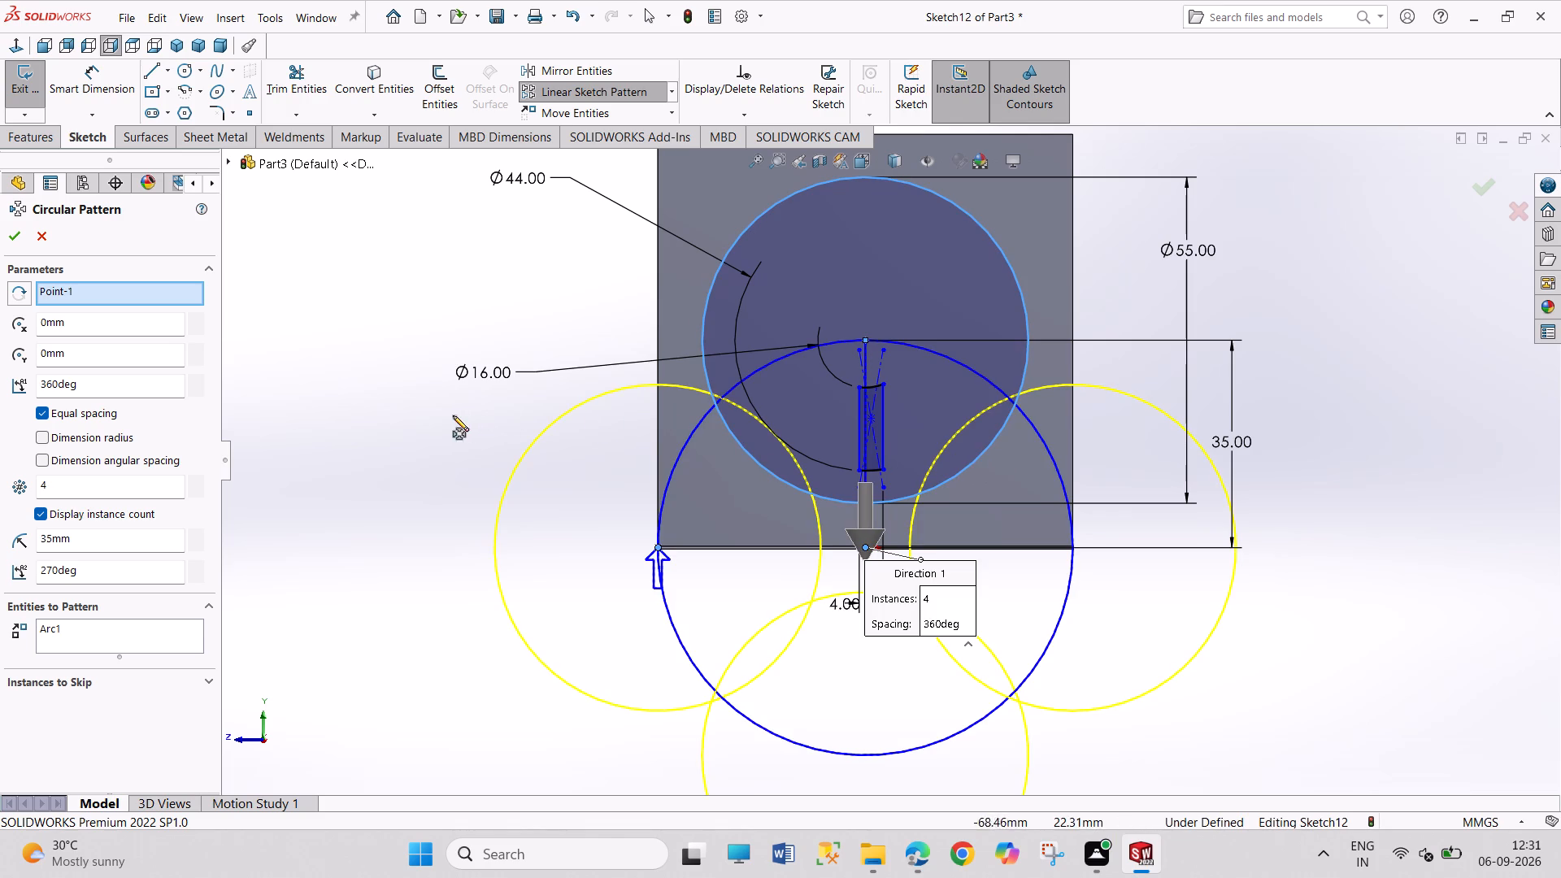
{"action": "right_click", "coordinate": [104, 285]}
{"action": "left_click", "coordinate": [128, 299]}
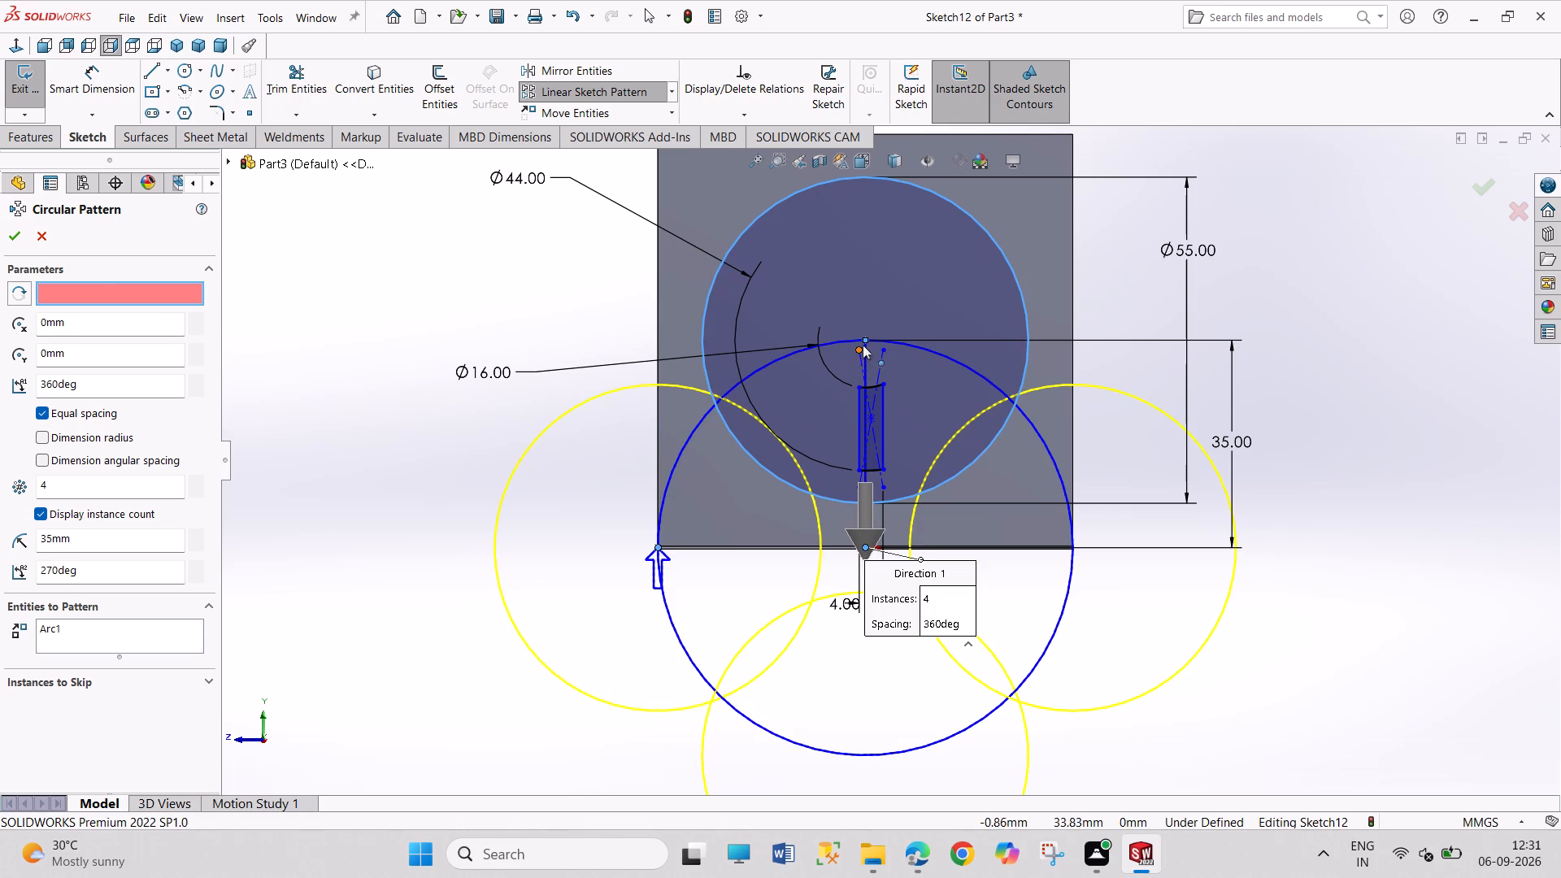
{"action": "left_click", "coordinate": [867, 340]}
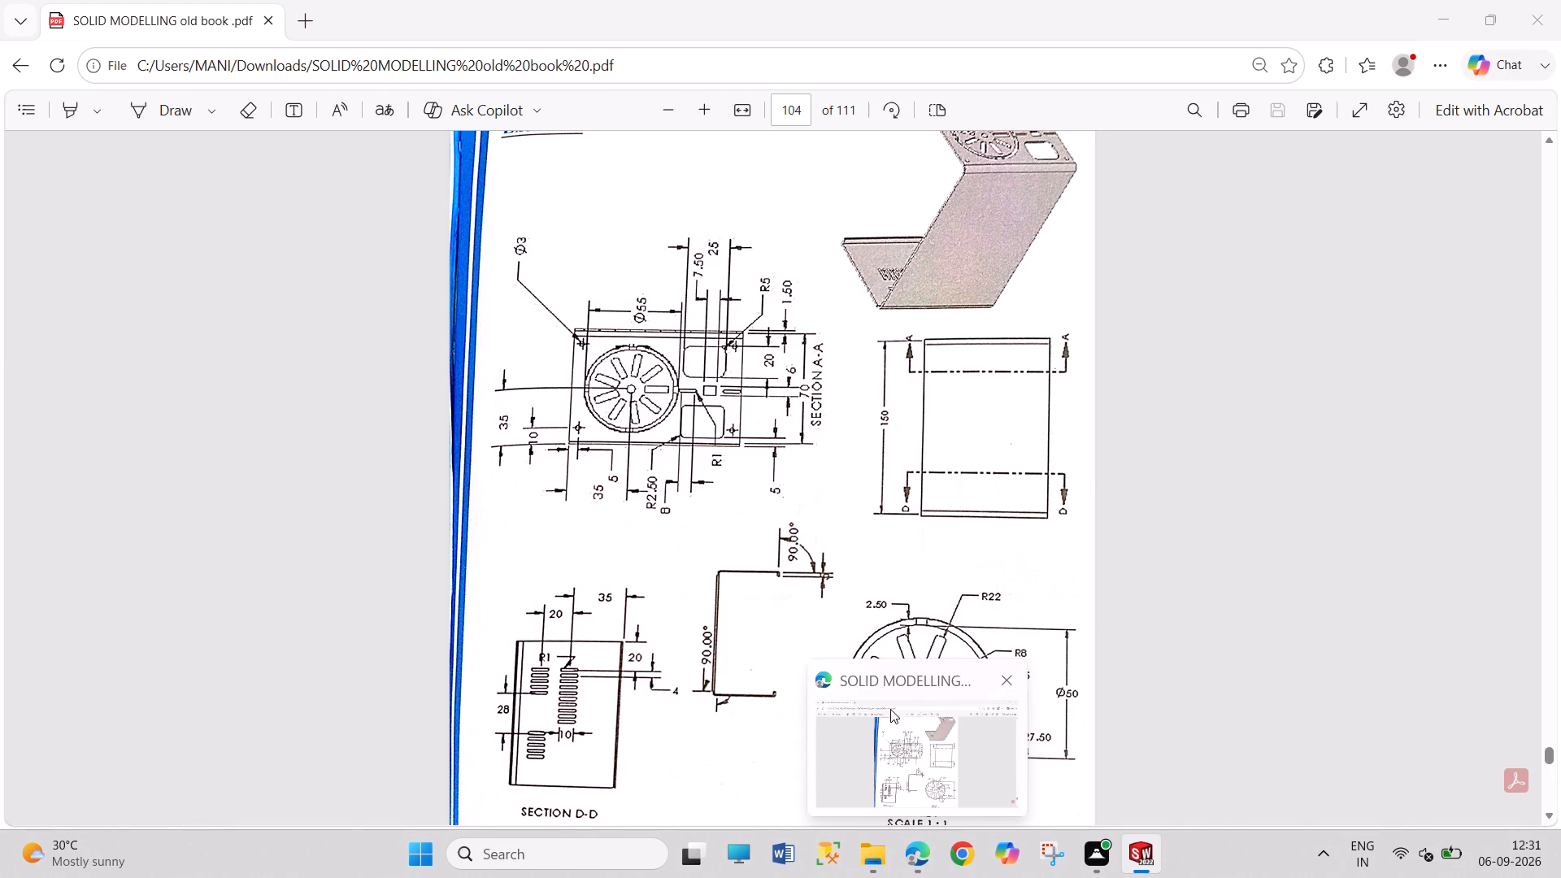
Check the PDF's vent detail and circularly pattern the slot's two sides and two end arcs as 9 equally spaced instances over 360 degrees.
{"action": "left_click", "coordinate": [890, 709]}
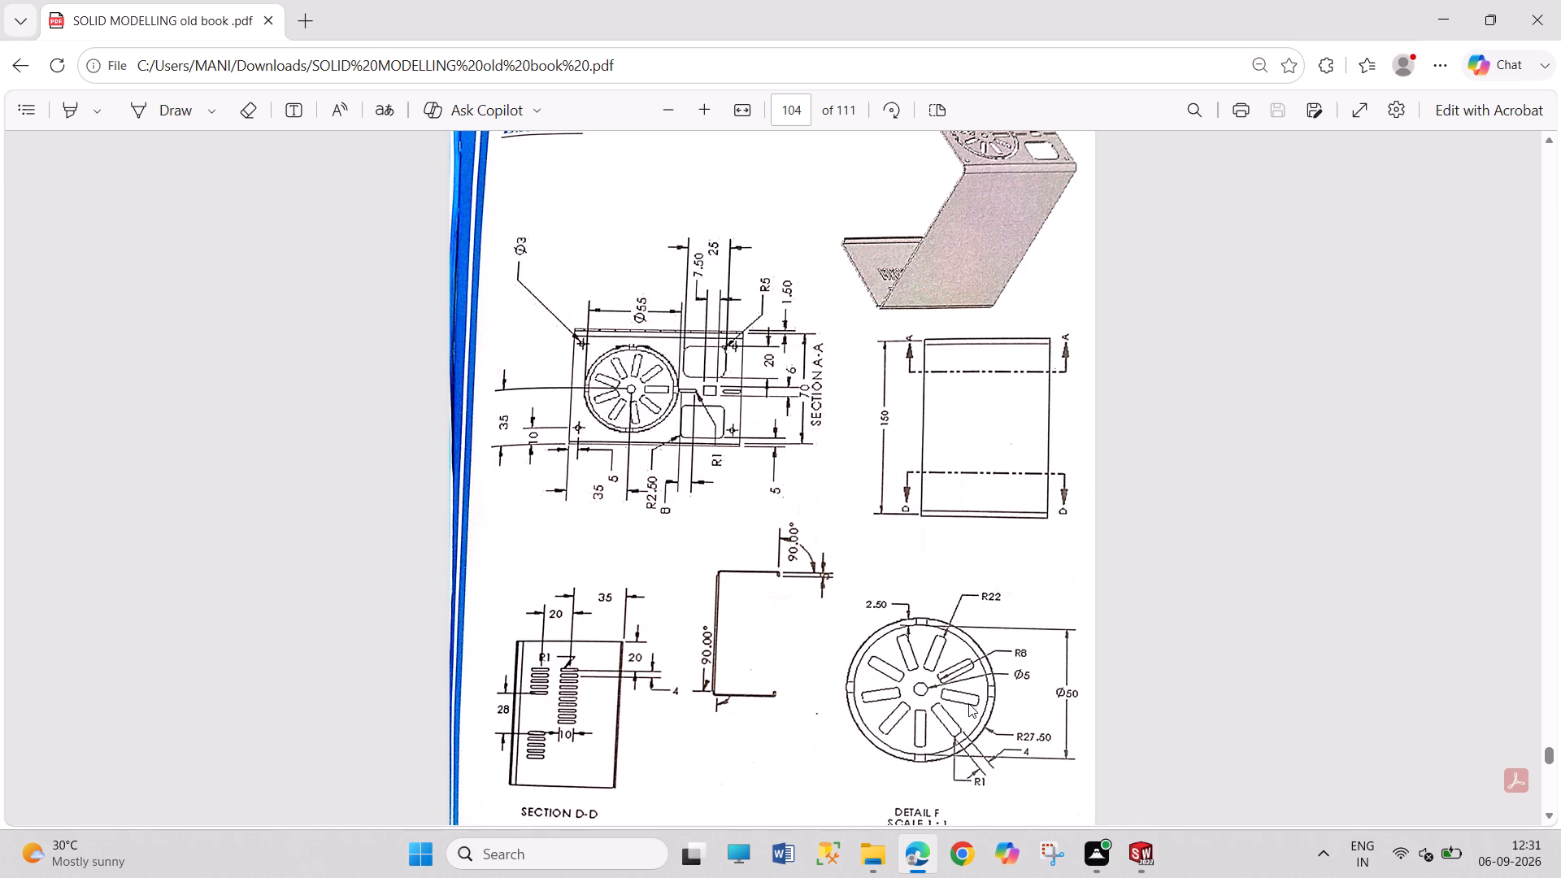
{"action": "left_click", "coordinate": [1128, 835]}
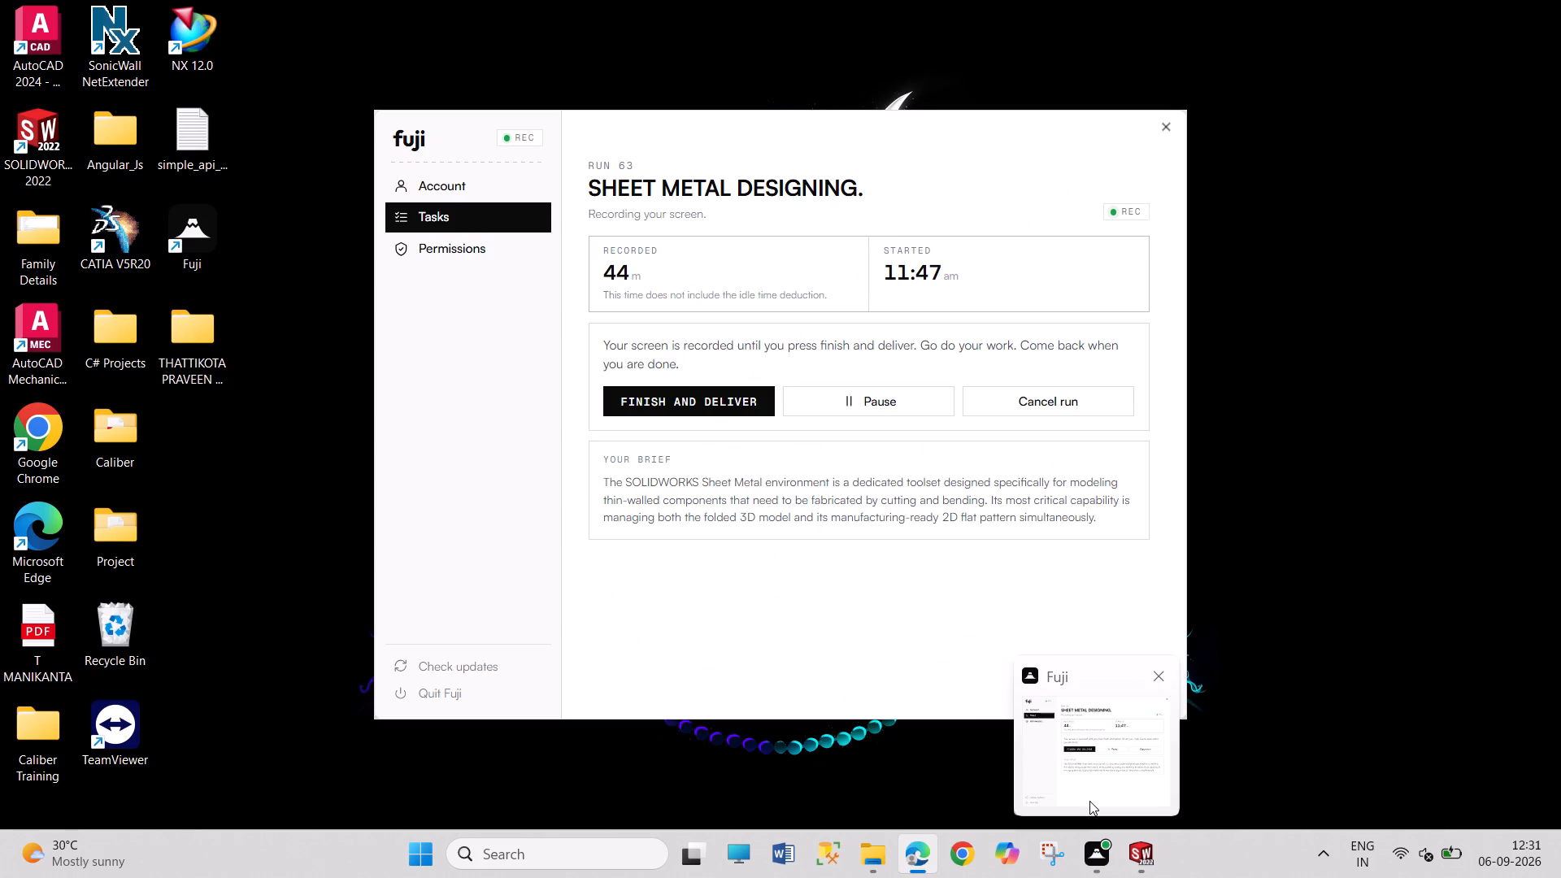
{"action": "left_click", "coordinate": [1137, 848]}
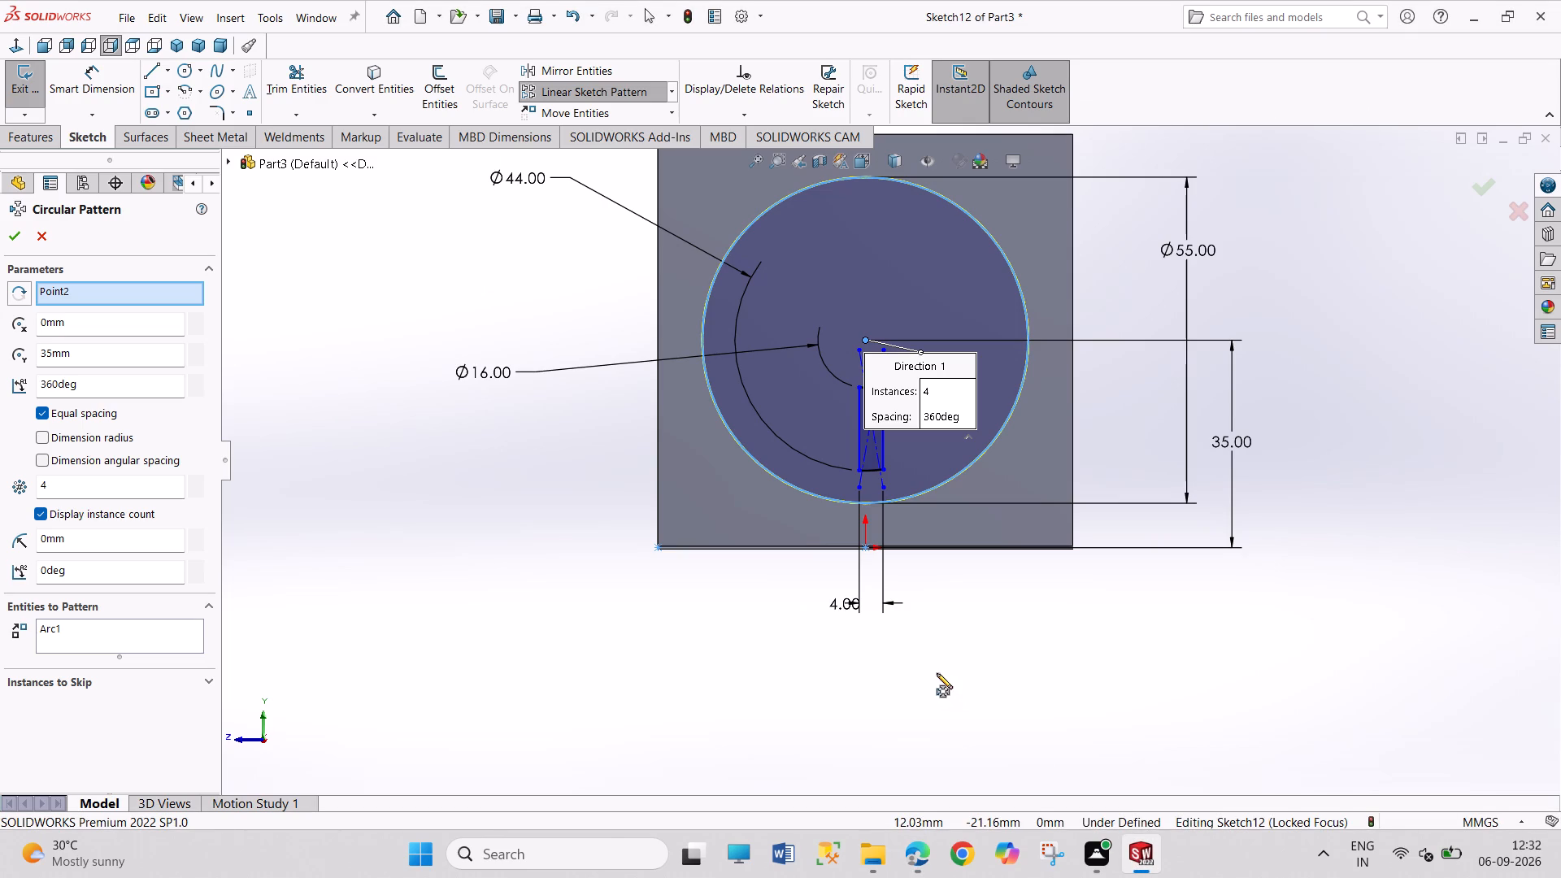
{"action": "double_click", "coordinate": [78, 482]}
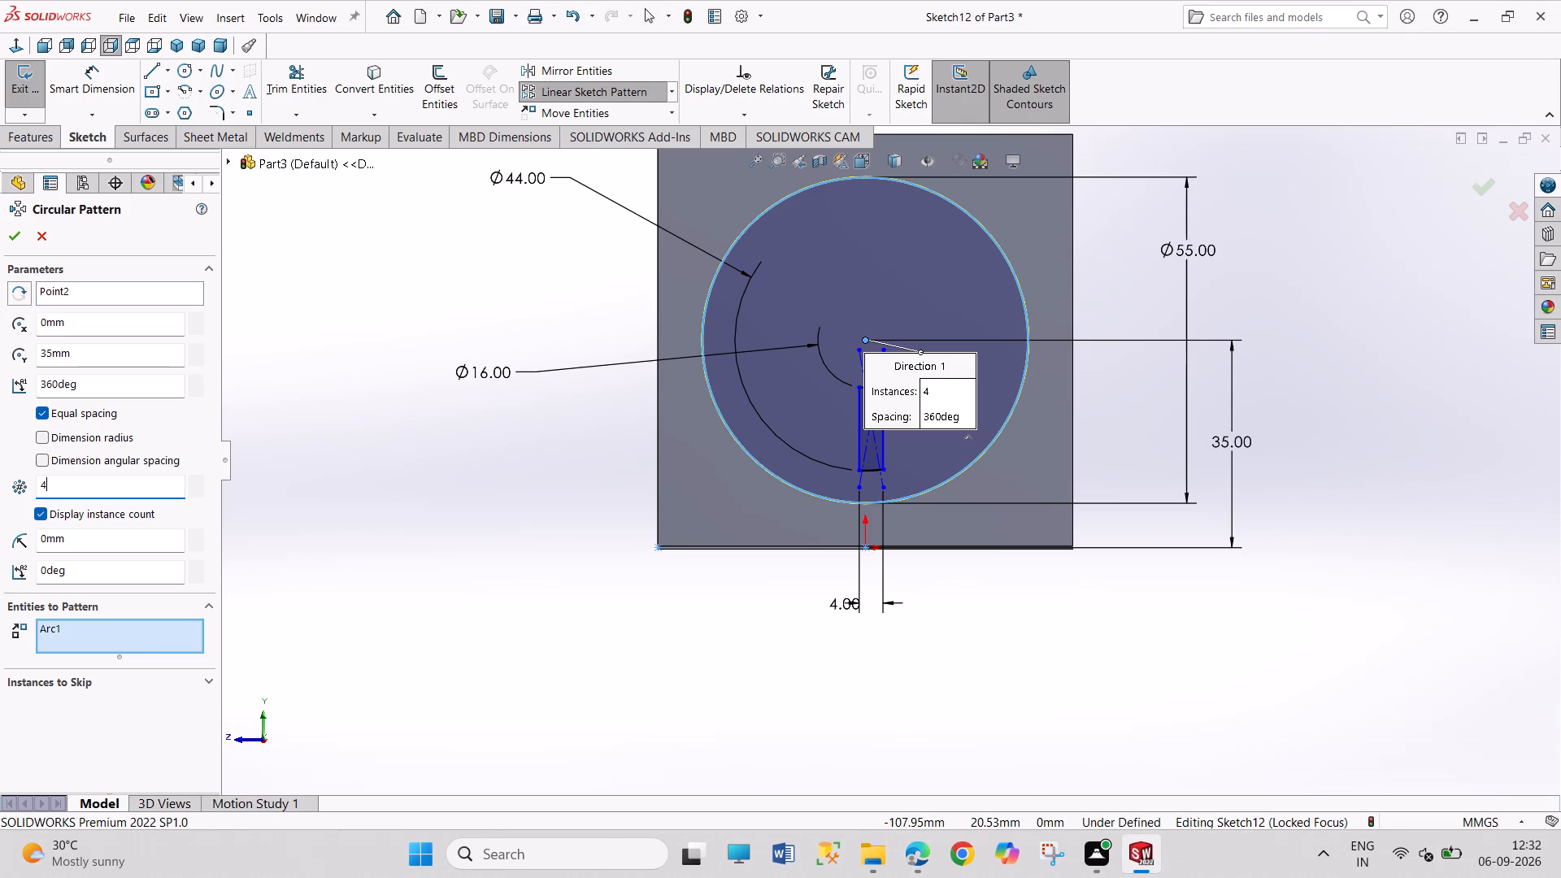
{"action": "key", "text": "9"}
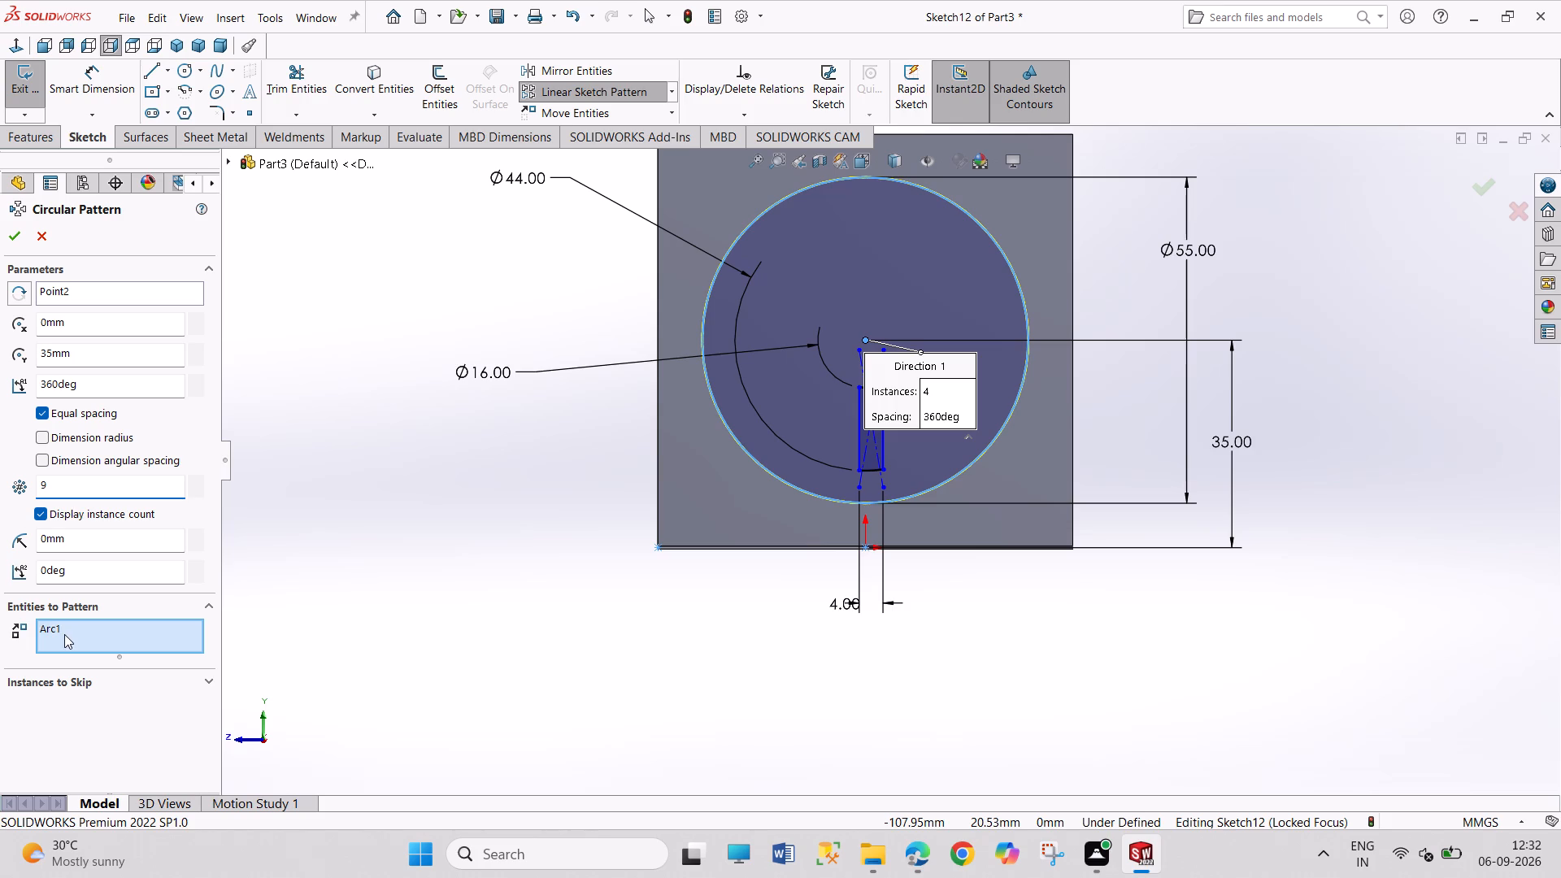
{"action": "left_click", "coordinate": [65, 634]}
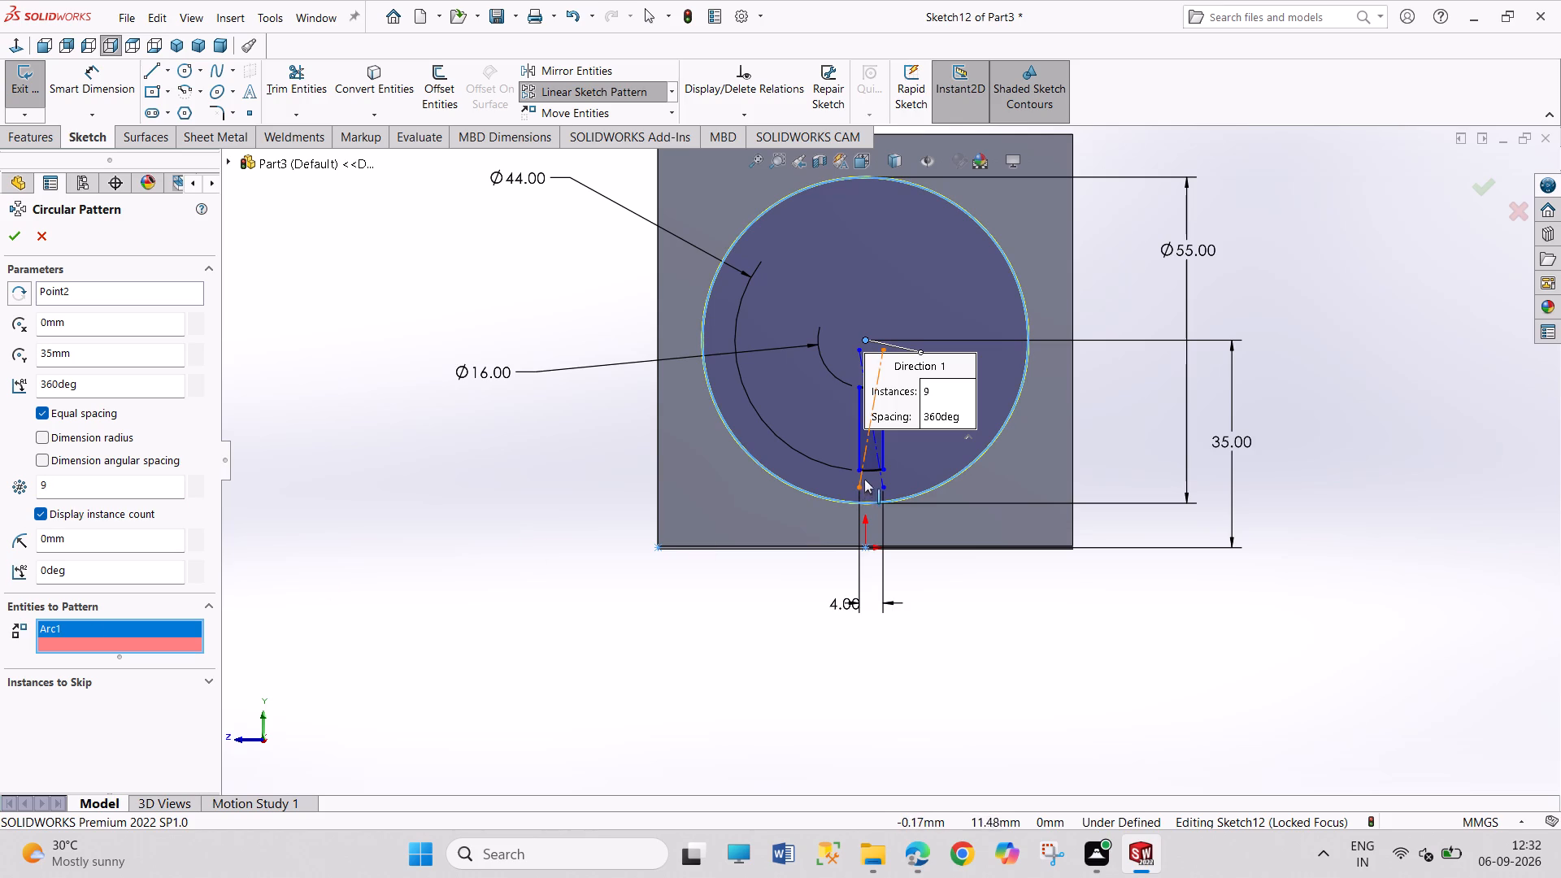
{"action": "left_click", "coordinate": [862, 464]}
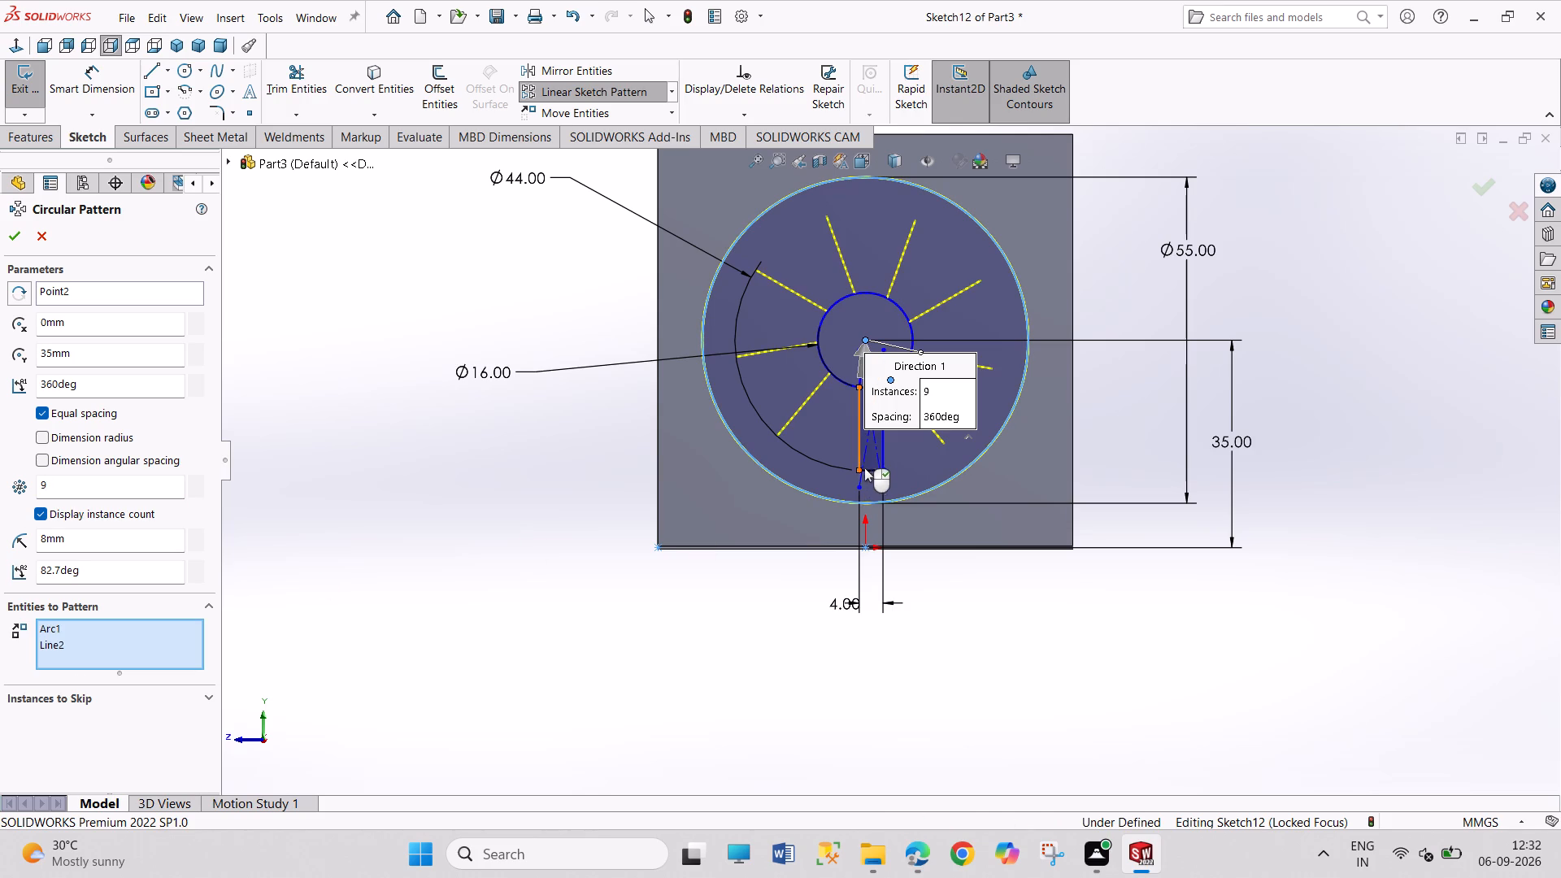
{"action": "left_click", "coordinate": [868, 473]}
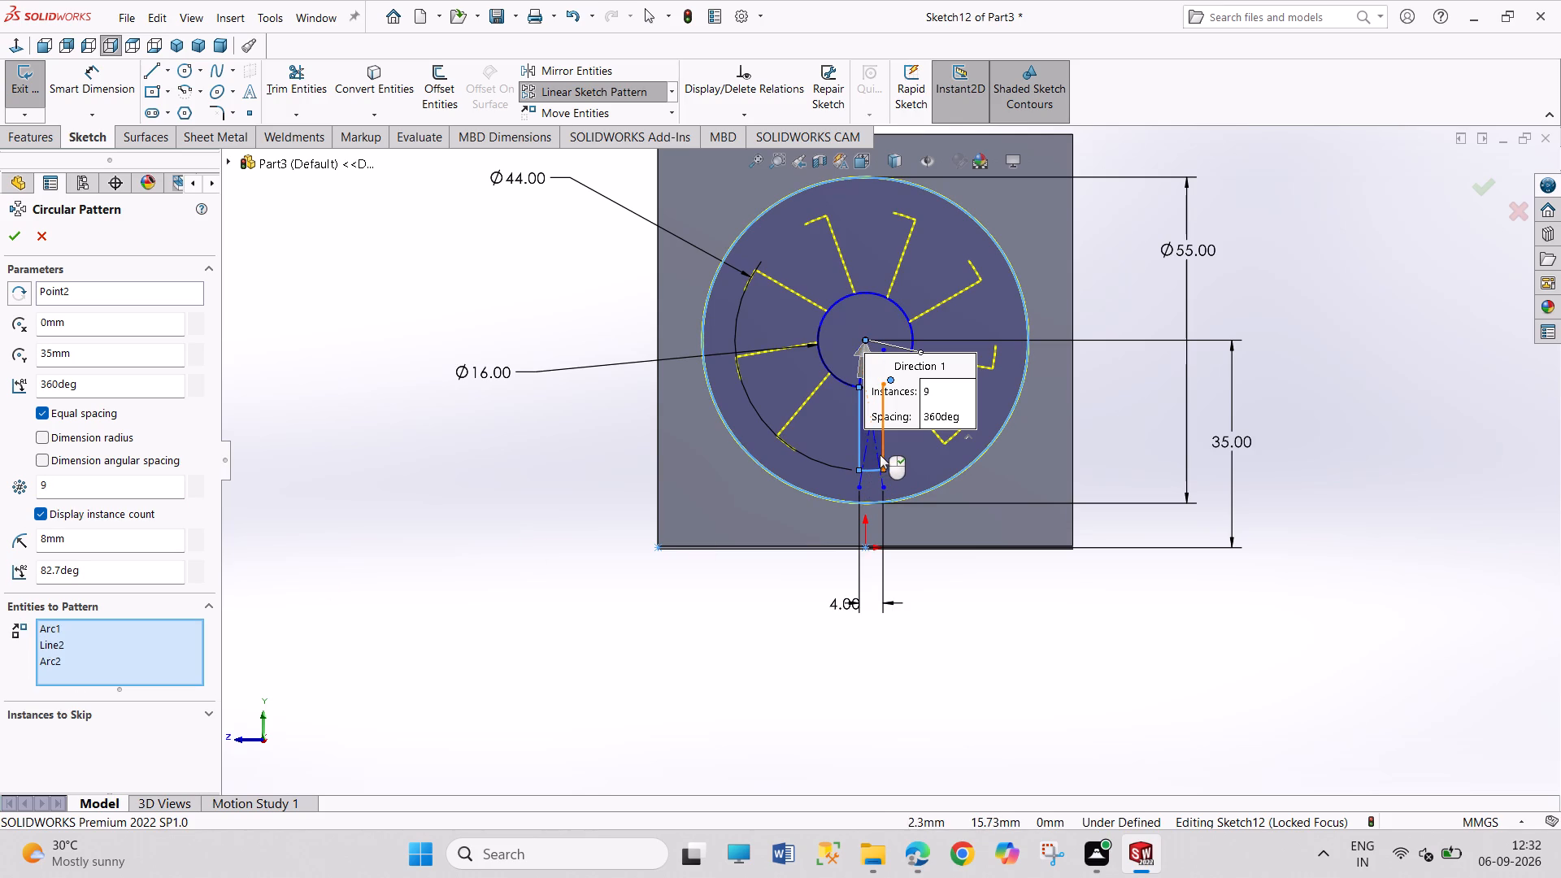
{"action": "left_click", "coordinate": [880, 454]}
{"action": "scroll", "coordinate": [861, 379], "scroll_direction": "down", "scroll_amount": 7}
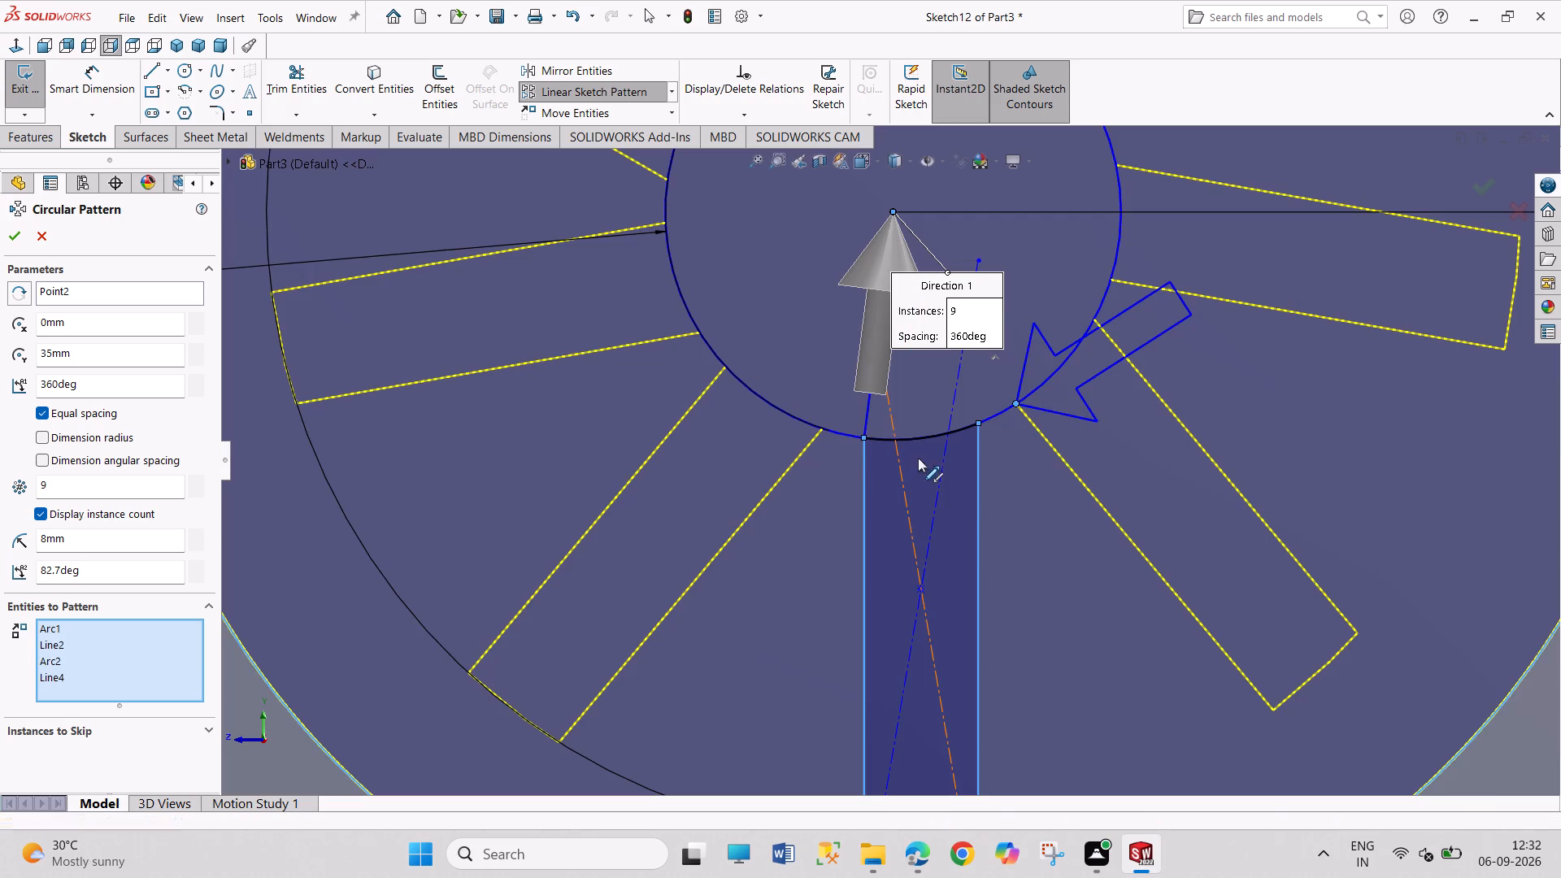
{"action": "left_click", "coordinate": [919, 438]}
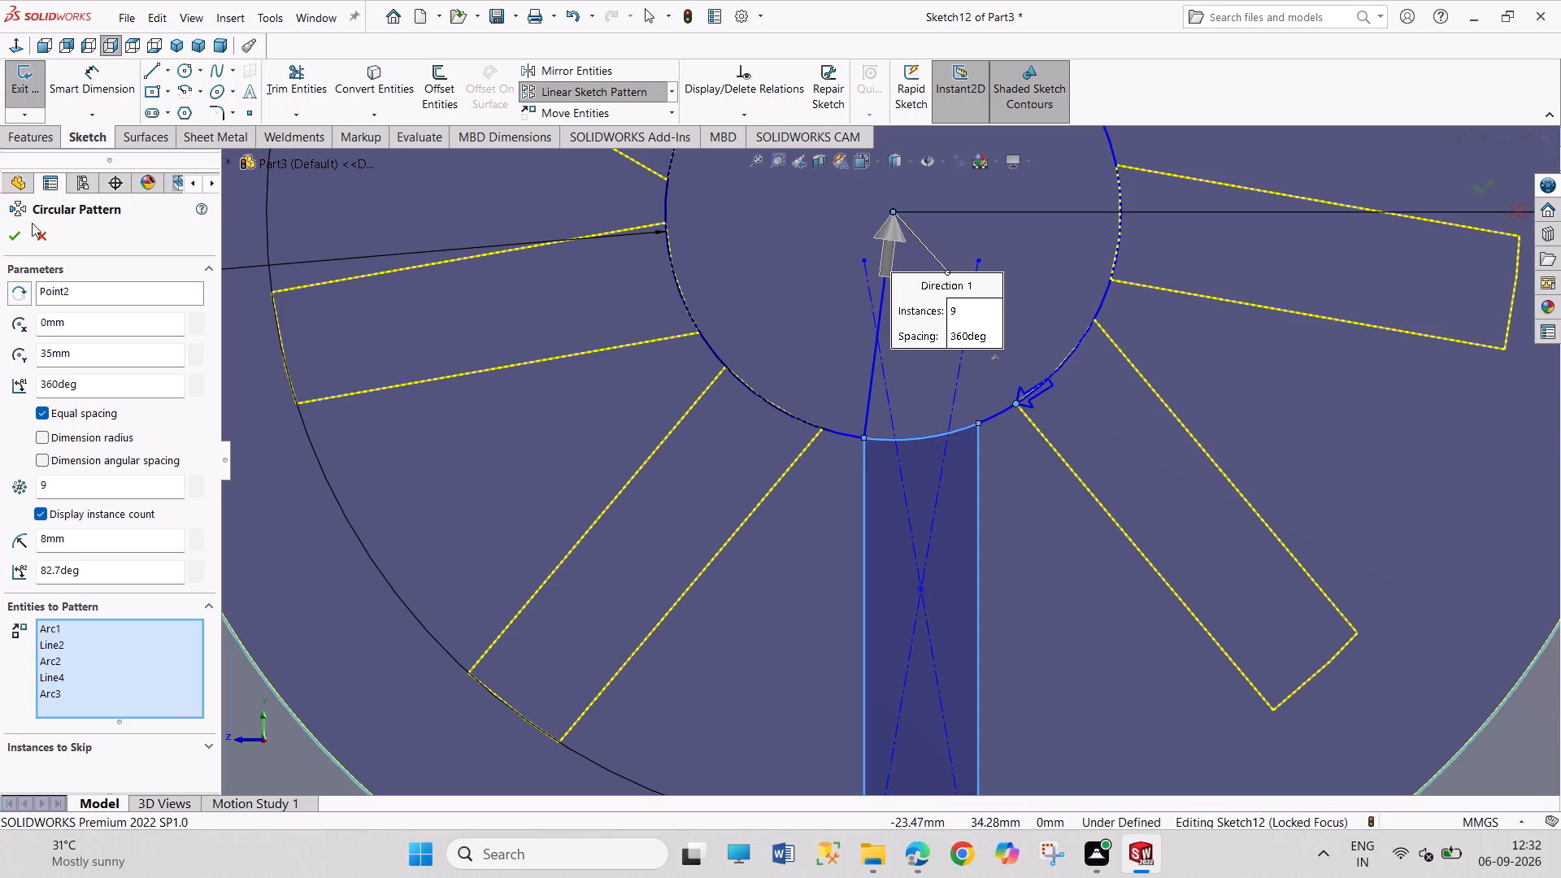
{"action": "left_click", "coordinate": [10, 236]}
Exit the vent sketch.
{"action": "scroll", "coordinate": [943, 333], "scroll_direction": "up", "scroll_amount": 2}
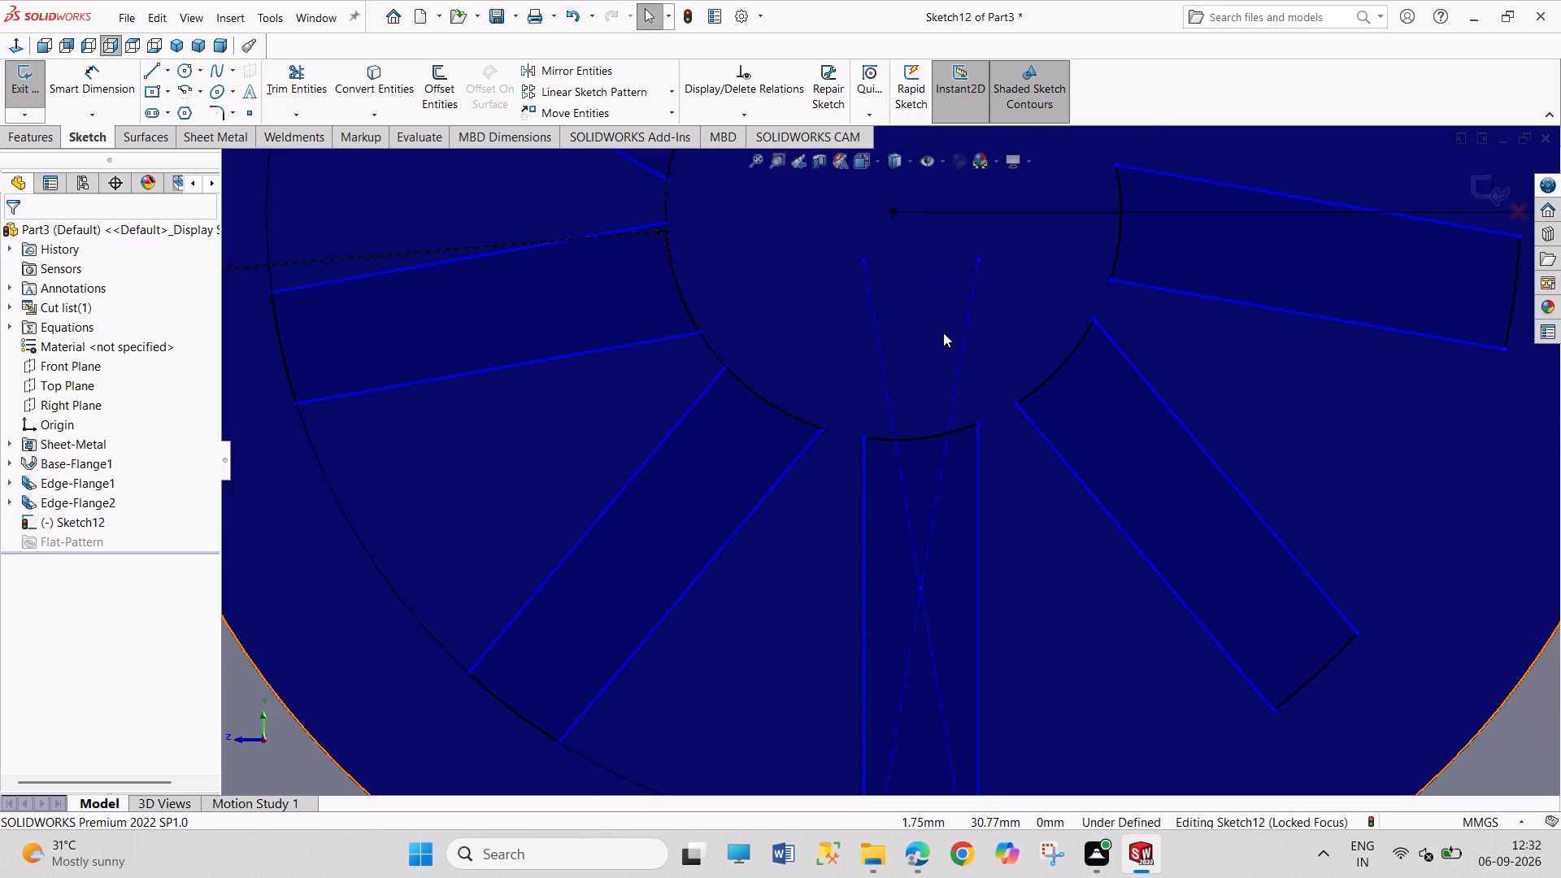
{"action": "scroll", "coordinate": [943, 333], "scroll_direction": "up", "scroll_amount": 6}
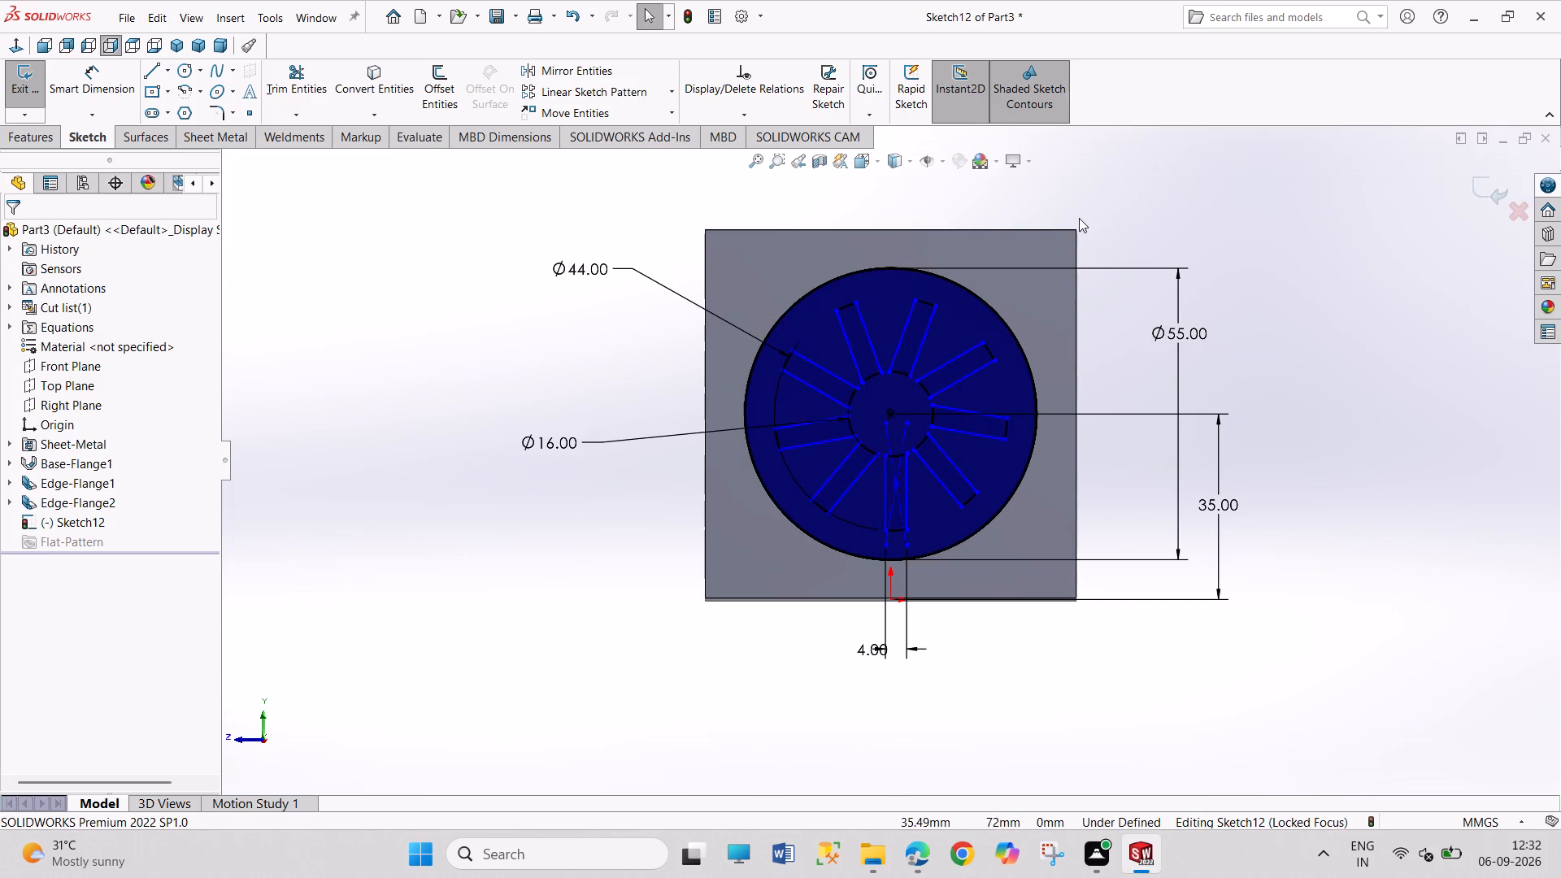
{"action": "left_click_drag", "start_coordinate": [1081, 219], "coordinate": [1094, 251]}
{"action": "left_click_drag", "start_coordinate": [1088, 216], "coordinate": [1092, 254]}
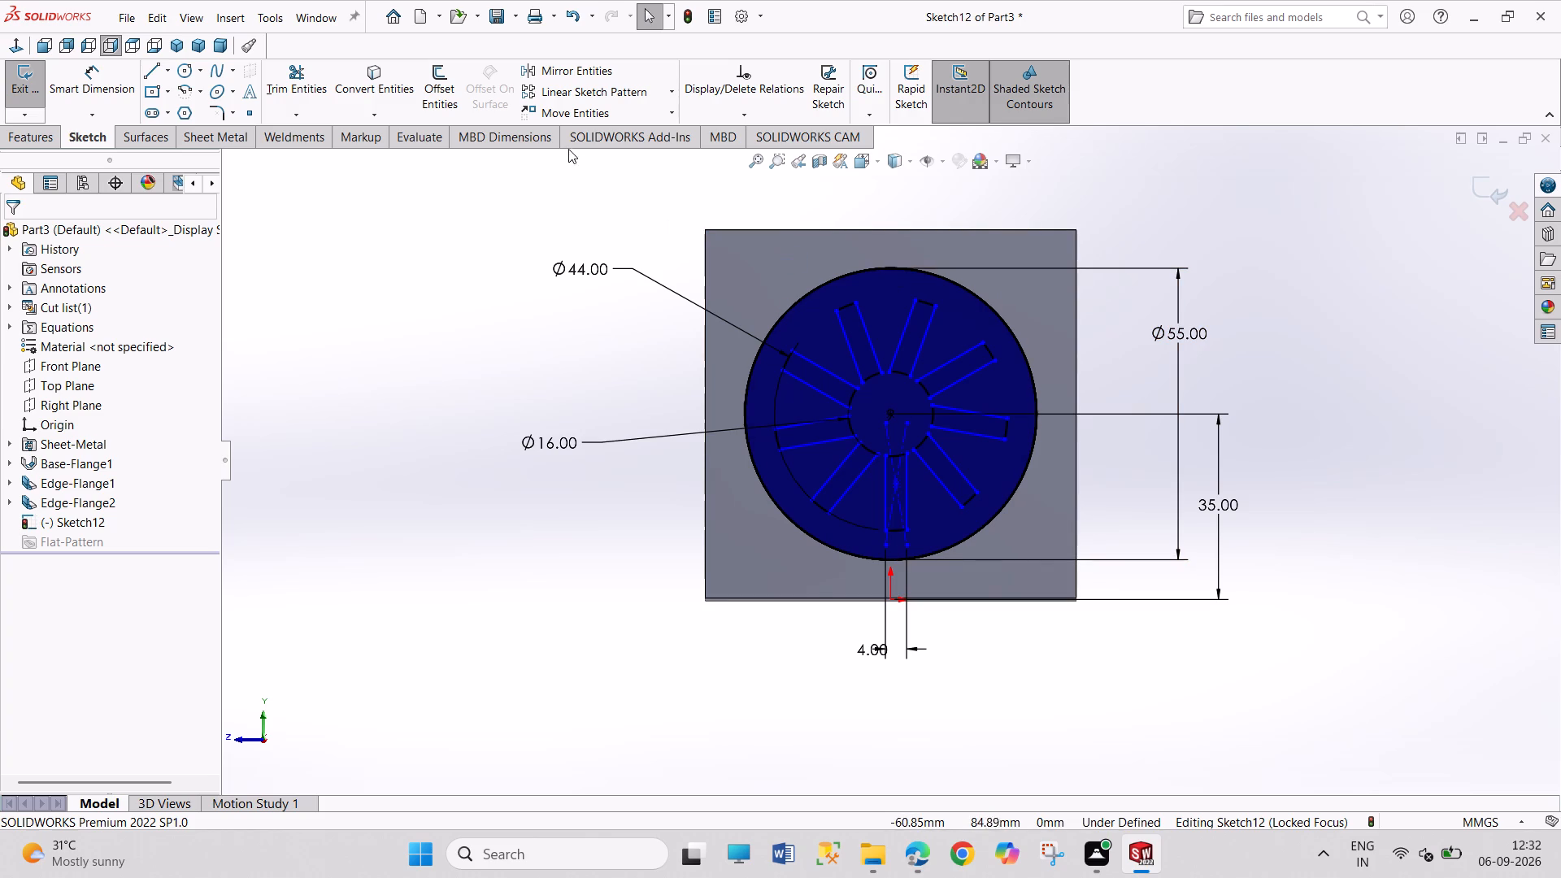
{"action": "left_click", "coordinate": [17, 93]}
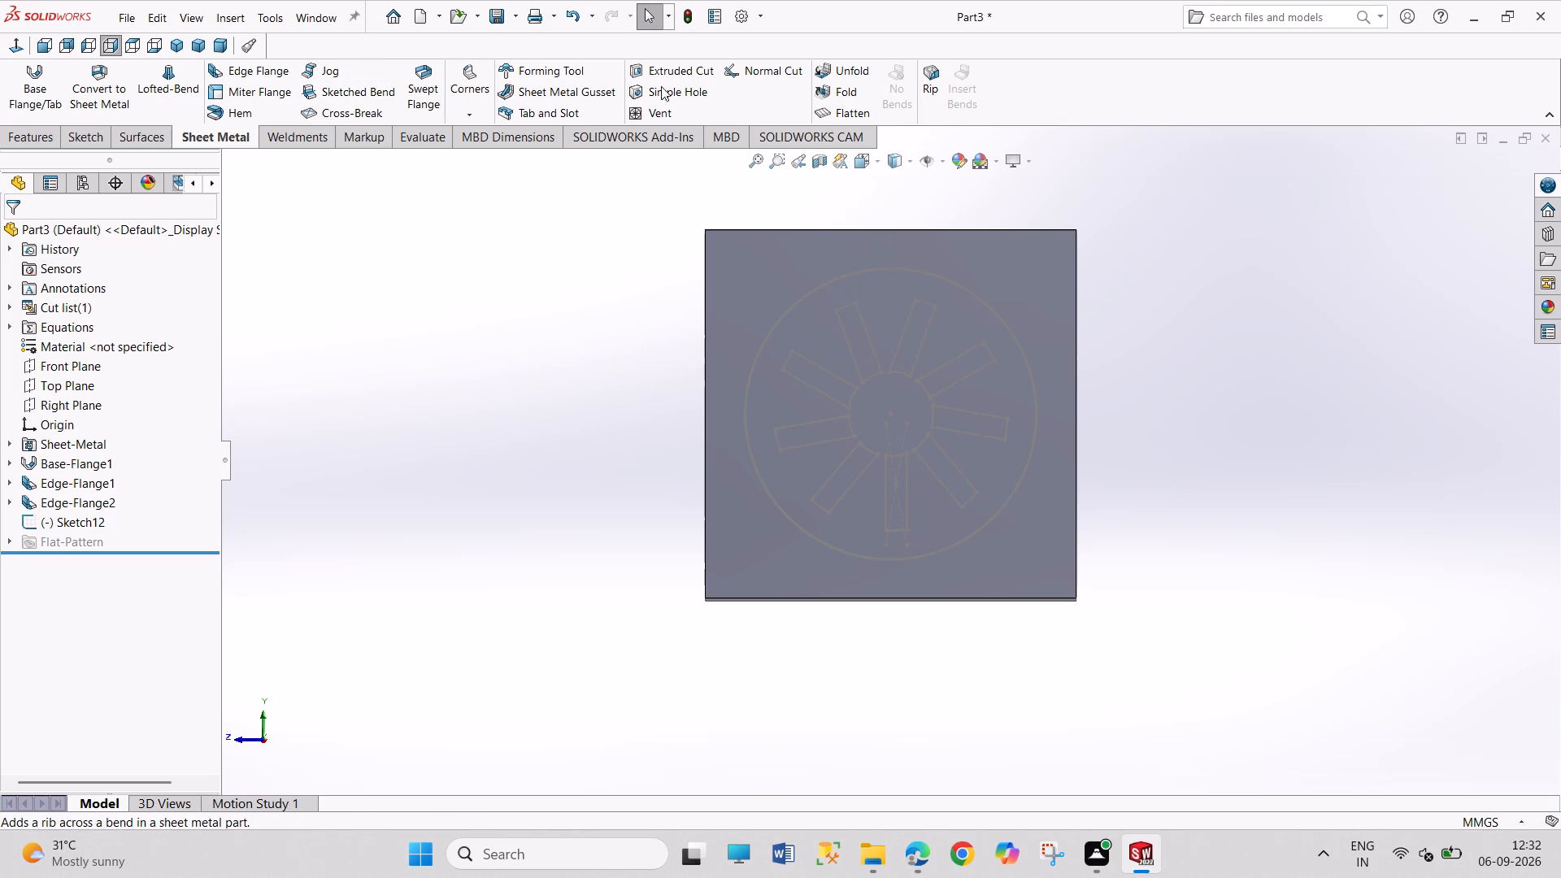
Cut through all with the vent sketch, using the region between the 55 mm circle and the slots, keeping all bodies.
{"action": "left_click", "coordinate": [679, 75]}
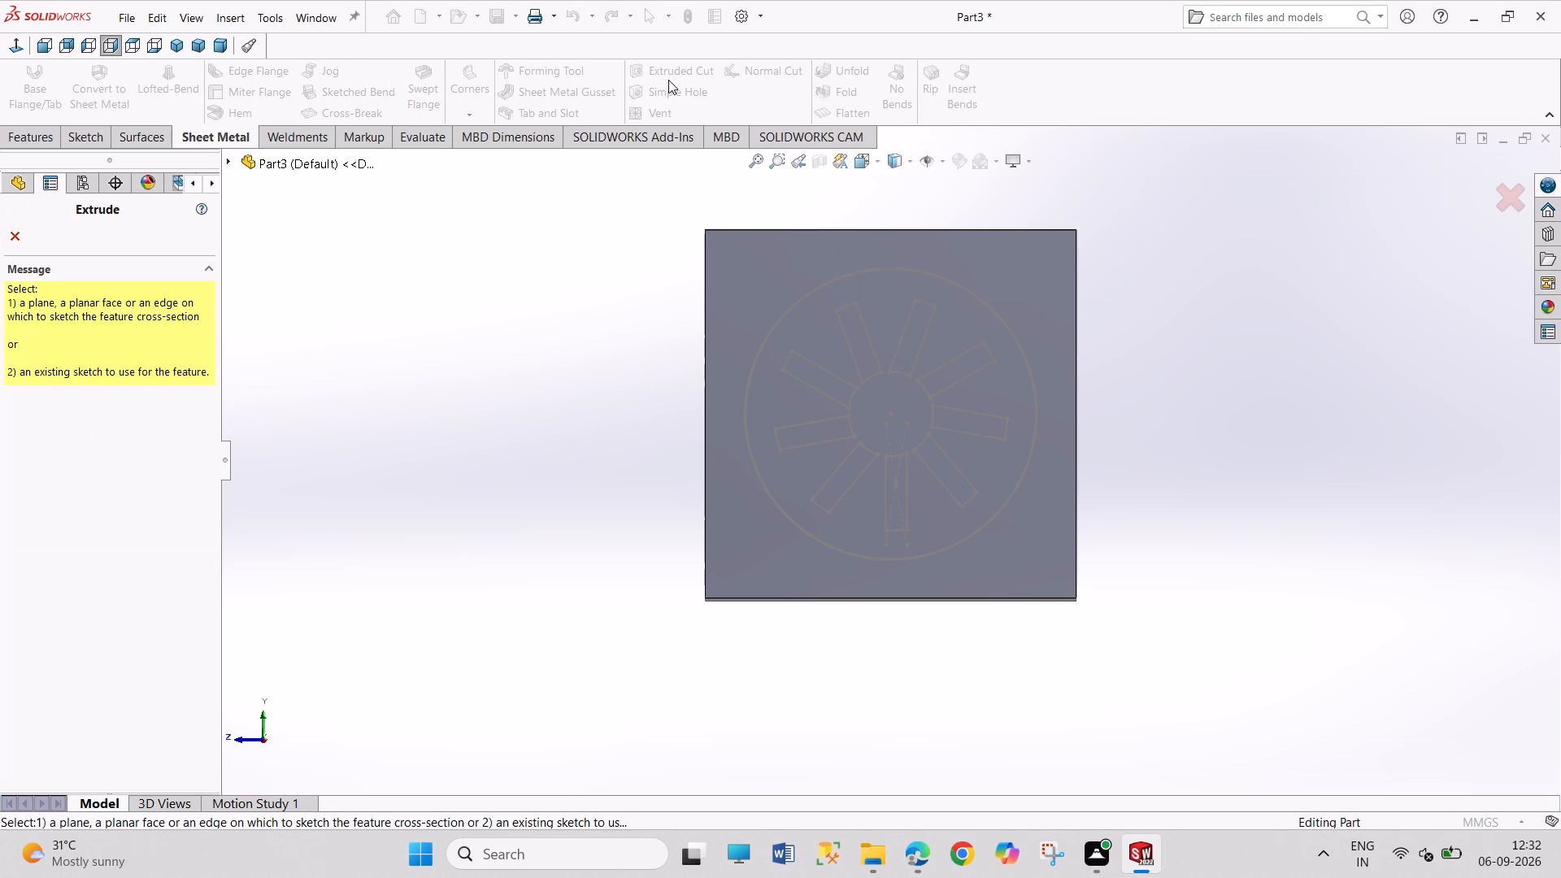
{"action": "left_click", "coordinate": [747, 399]}
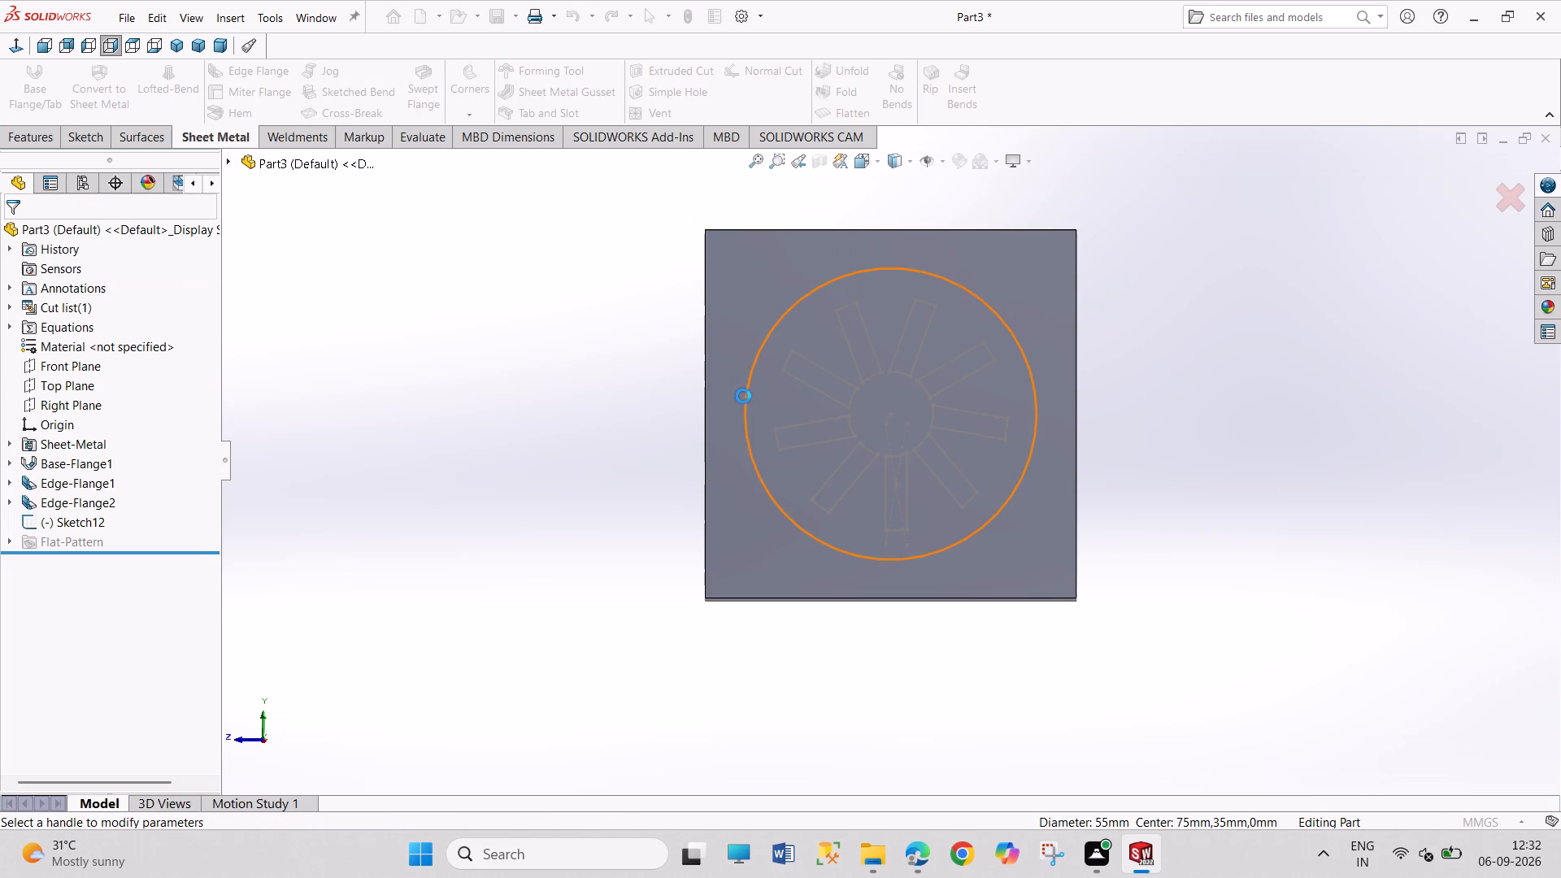
{"action": "right_click", "coordinate": [107, 548]}
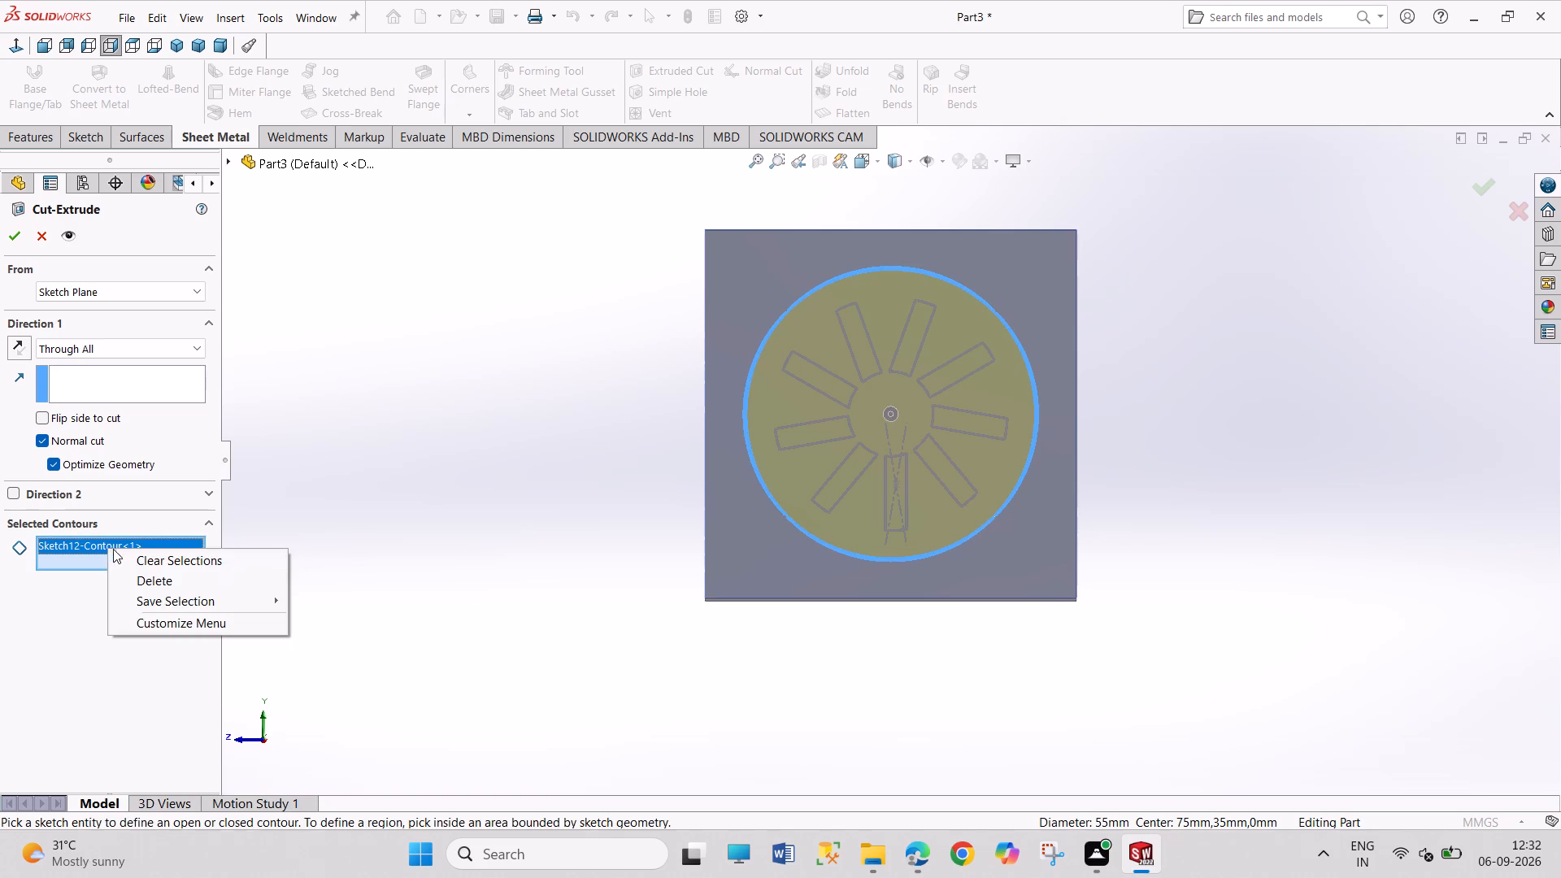
{"action": "left_click", "coordinate": [132, 561]}
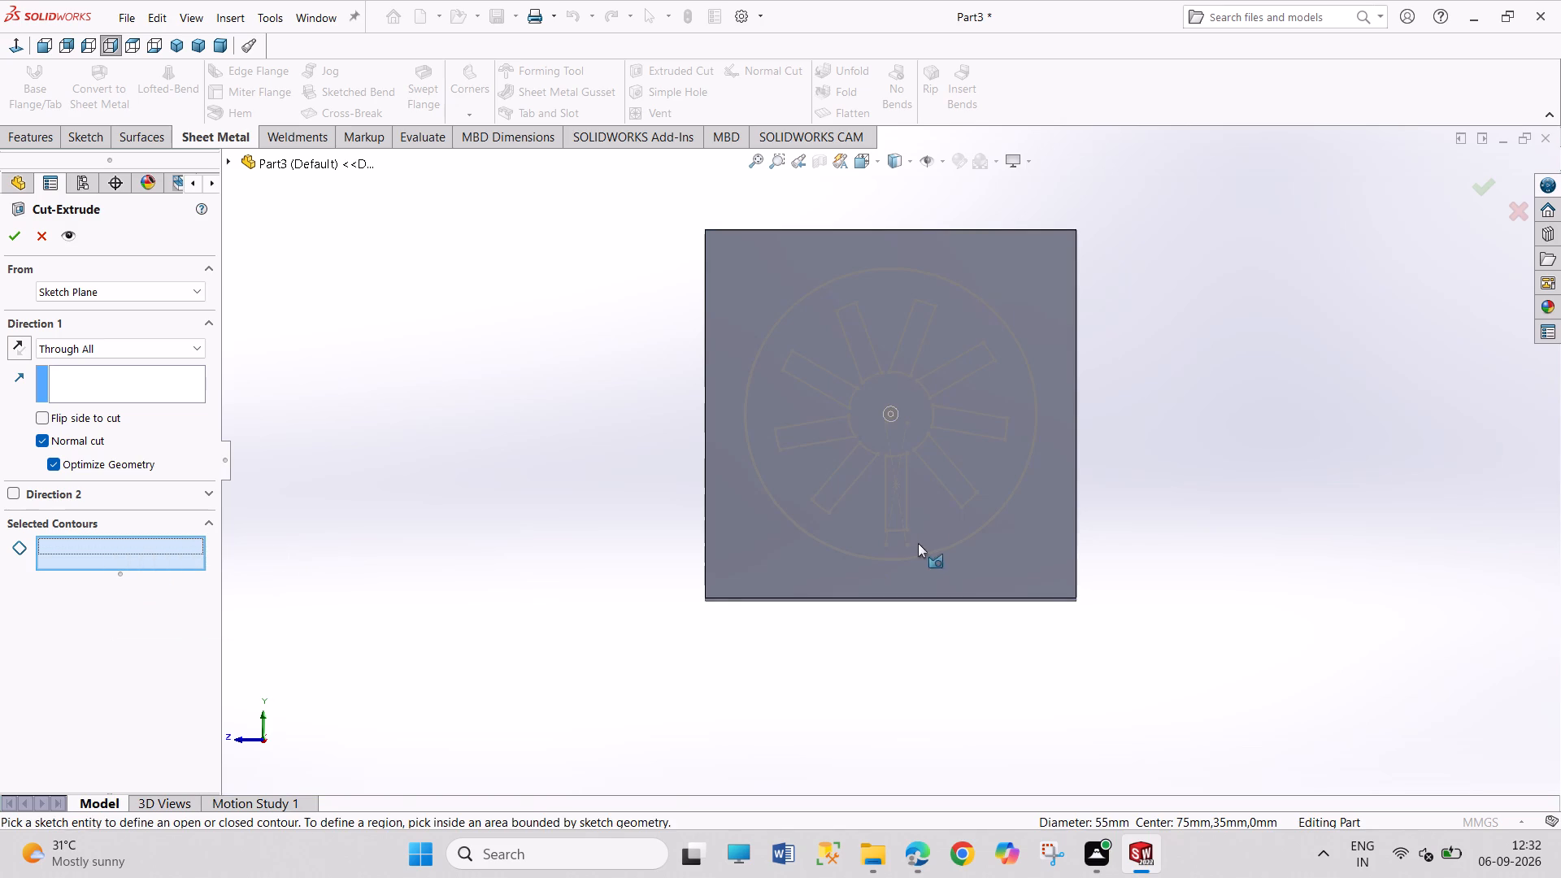
{"action": "left_click", "coordinate": [912, 485]}
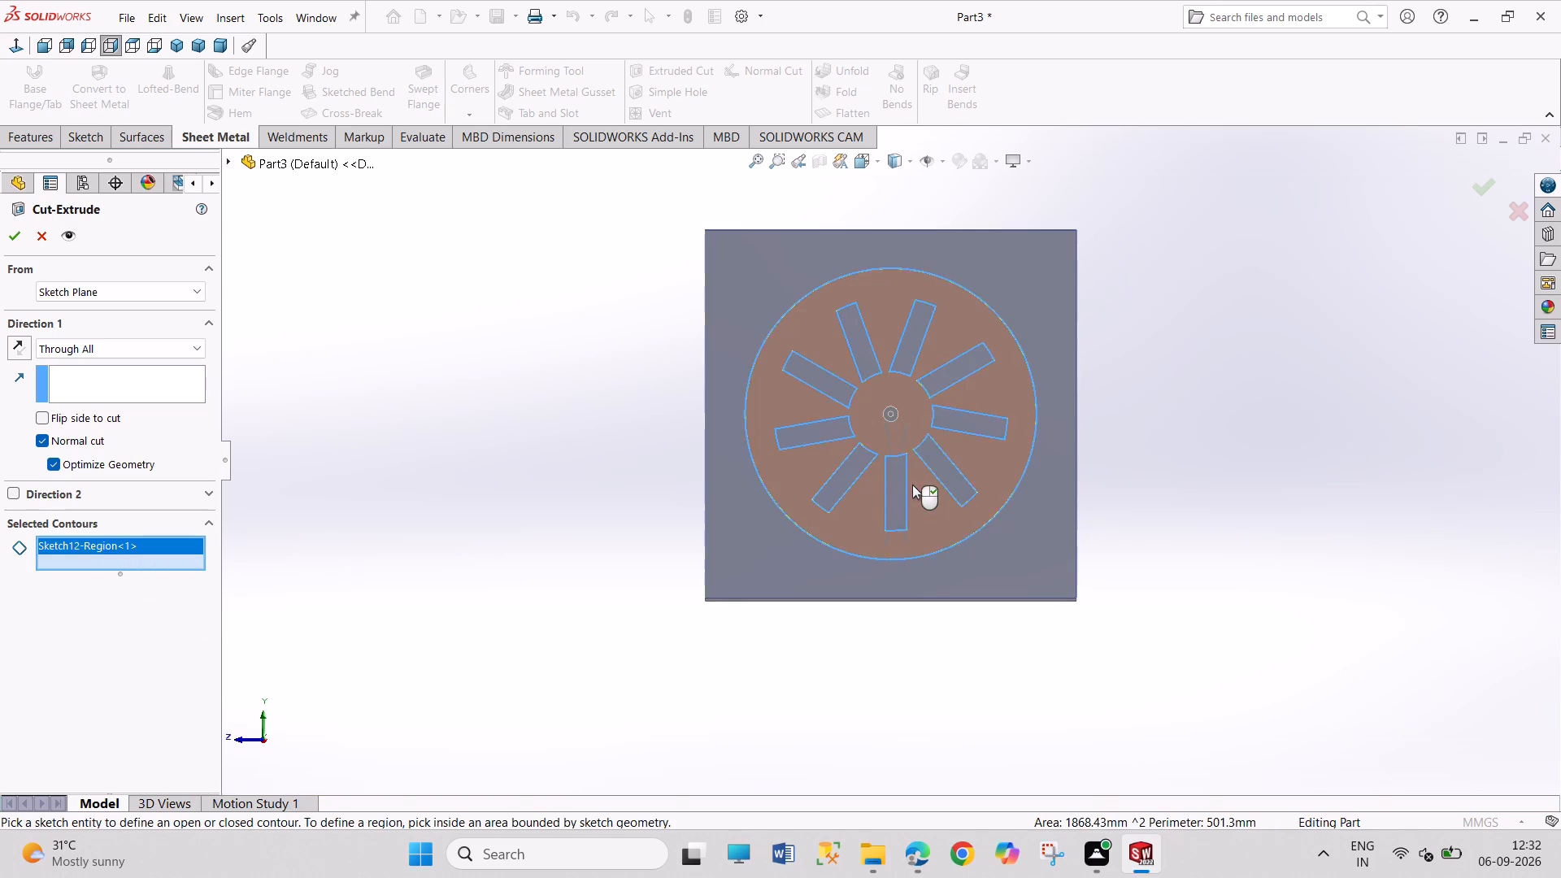
{"action": "left_click", "coordinate": [19, 234]}
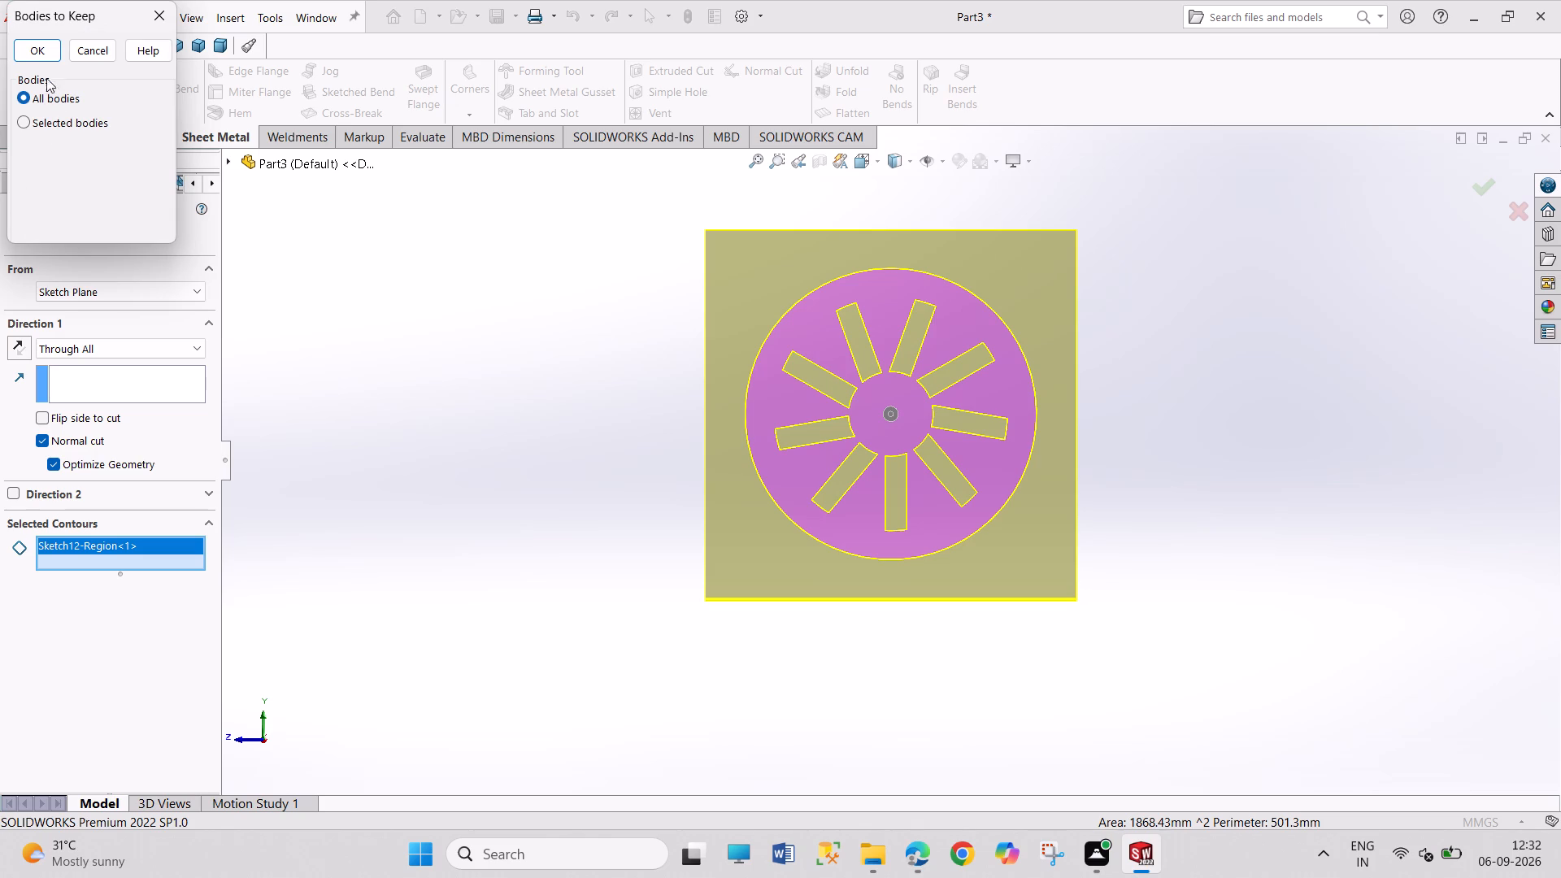
{"action": "left_click", "coordinate": [46, 53]}
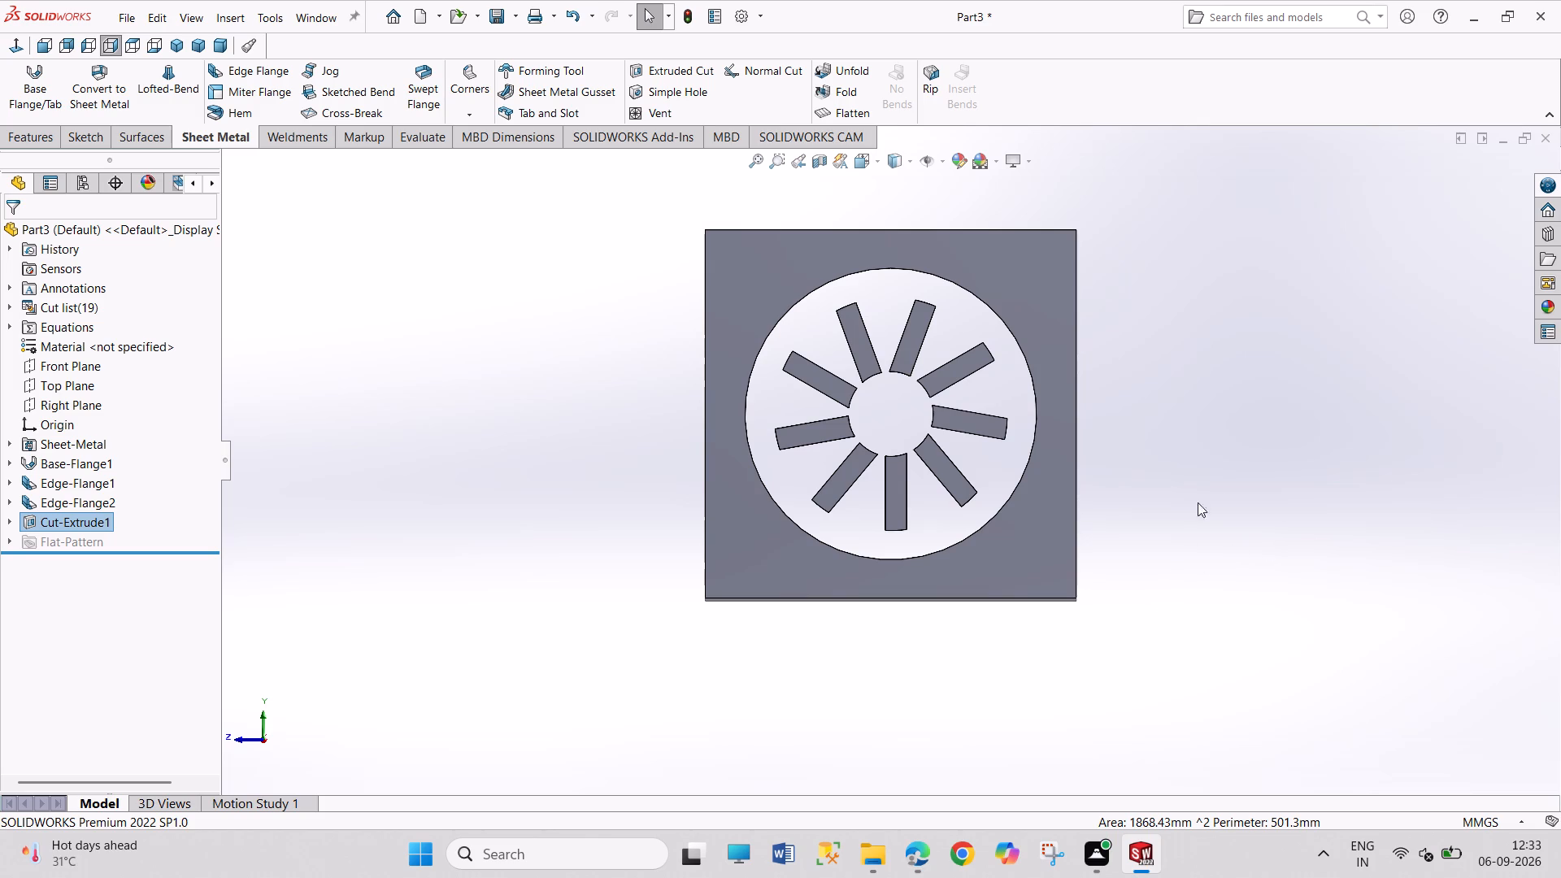
Reopen the vent's extruded cut for editing and clear its selected region.
{"action": "scroll", "coordinate": [1044, 534], "scroll_direction": "up", "scroll_amount": 5}
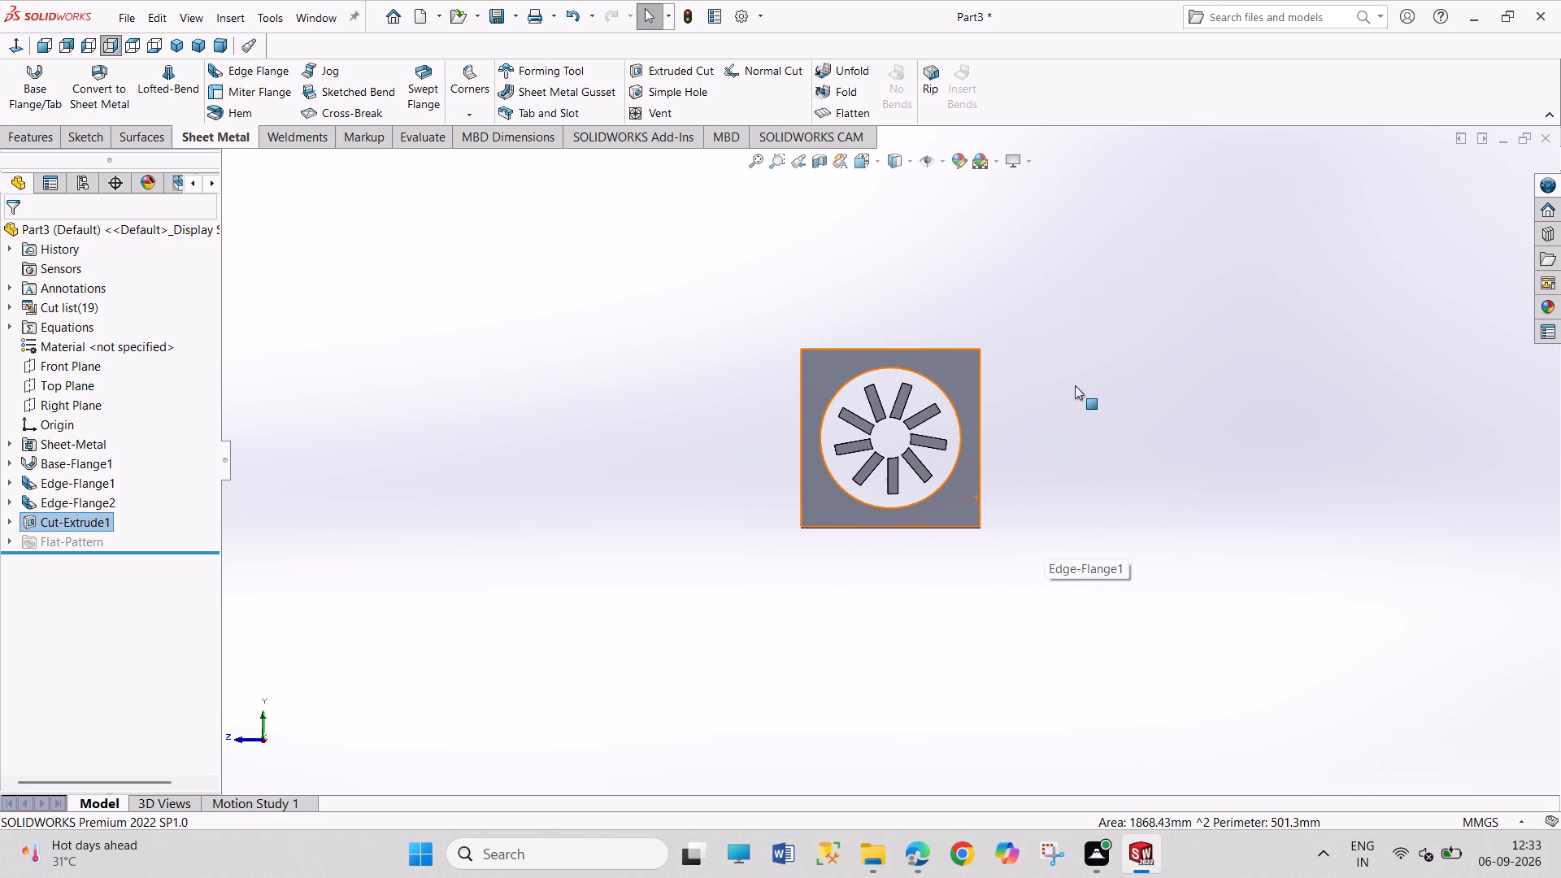
{"action": "middle_click_drag", "start_coordinate": [1091, 472], "coordinate": [1012, 514]}
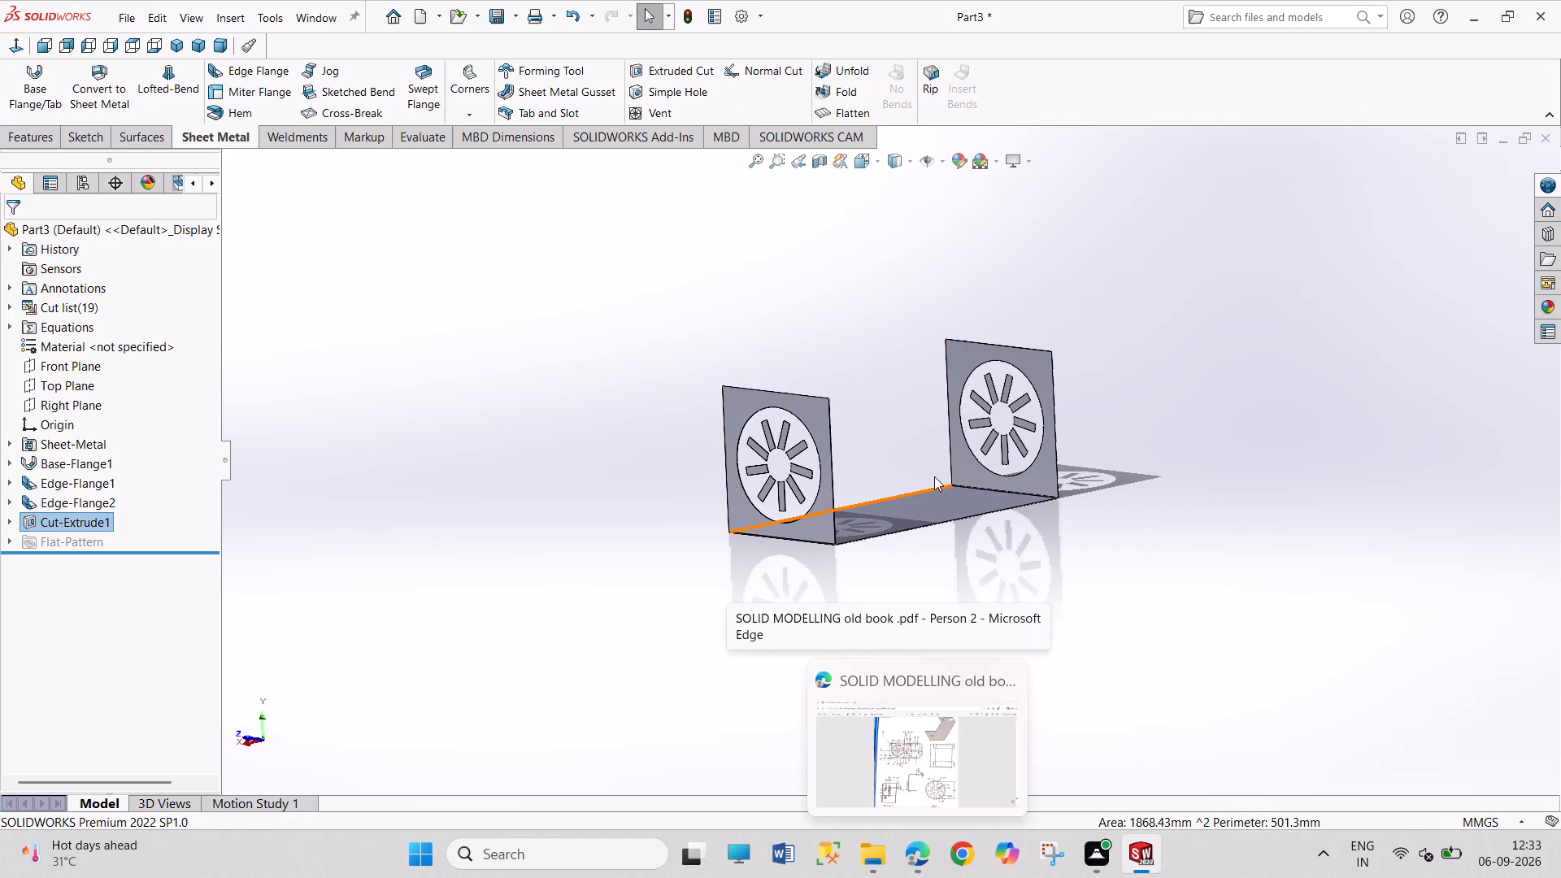
{"action": "right_click", "coordinate": [67, 524]}
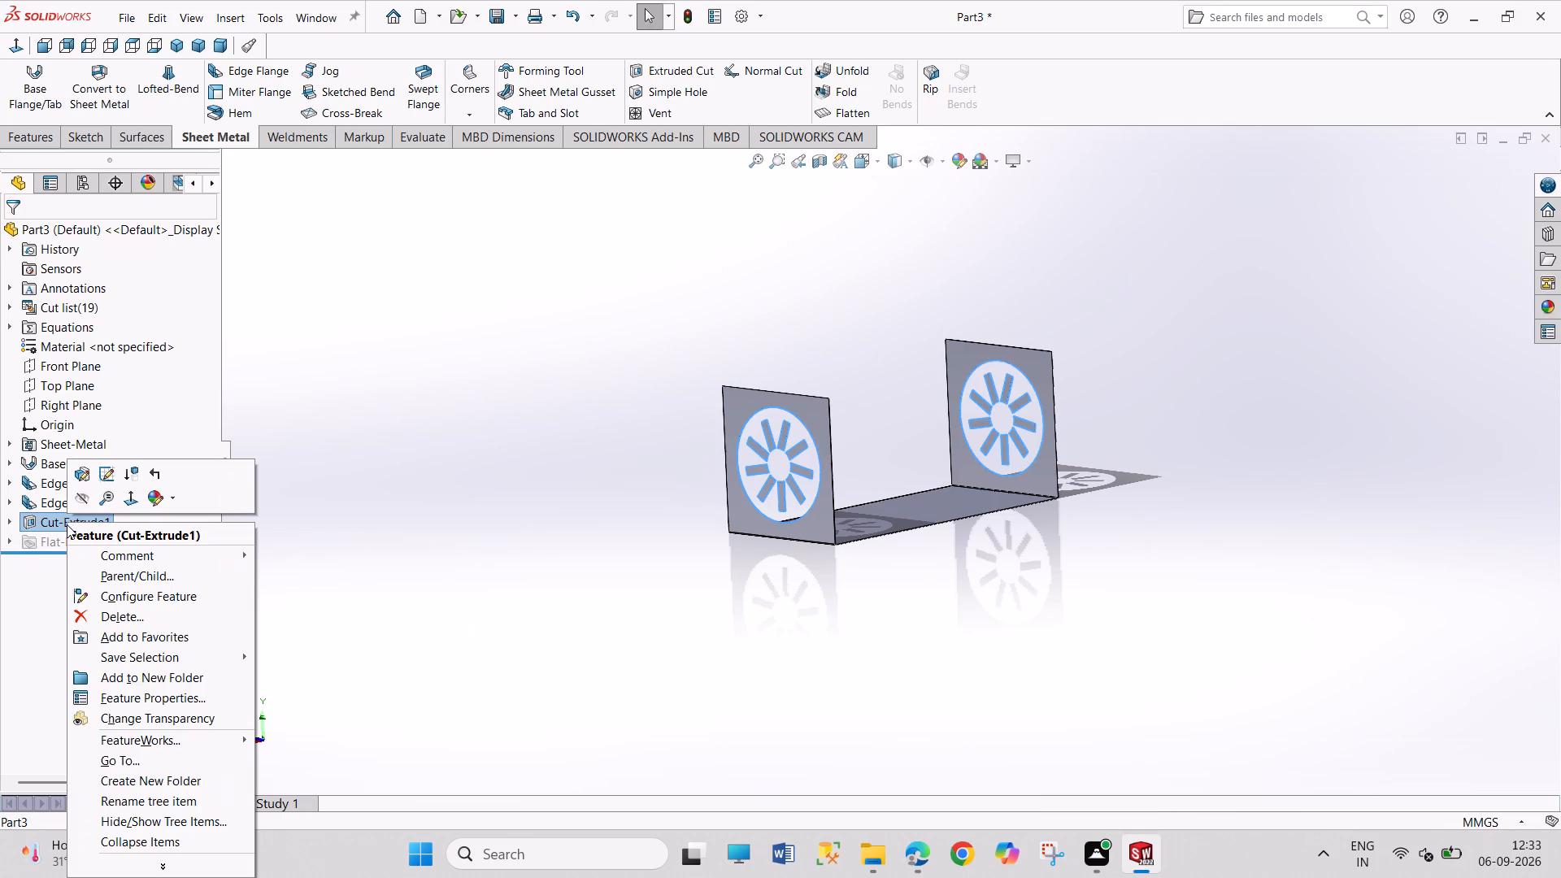
{"action": "left_click", "coordinate": [80, 480]}
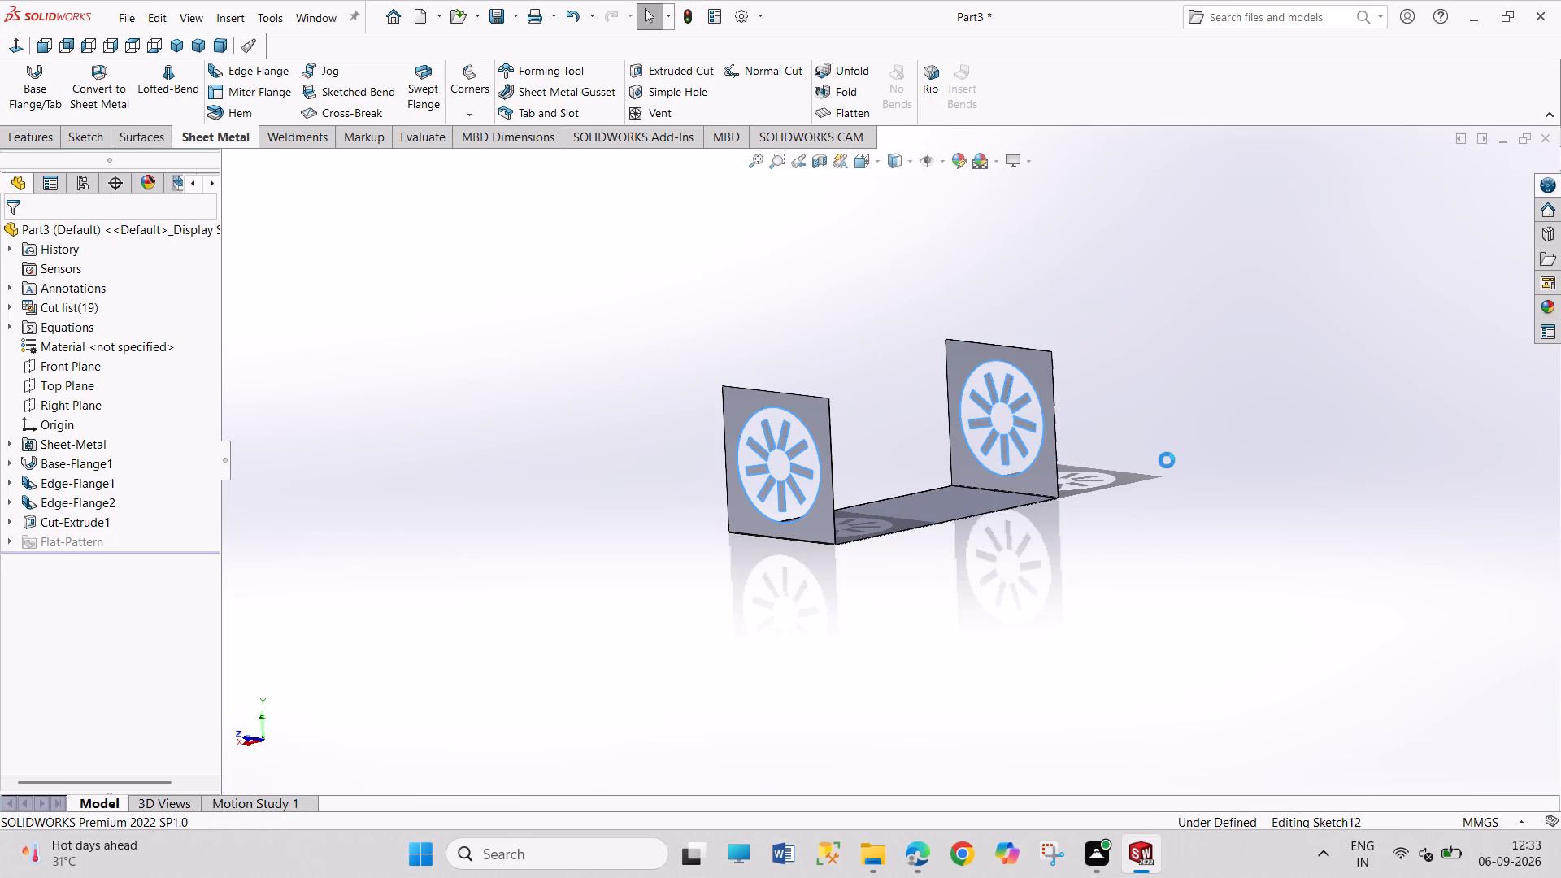
{"action": "left_click_drag", "start_coordinate": [1151, 376], "coordinate": [1238, 517]}
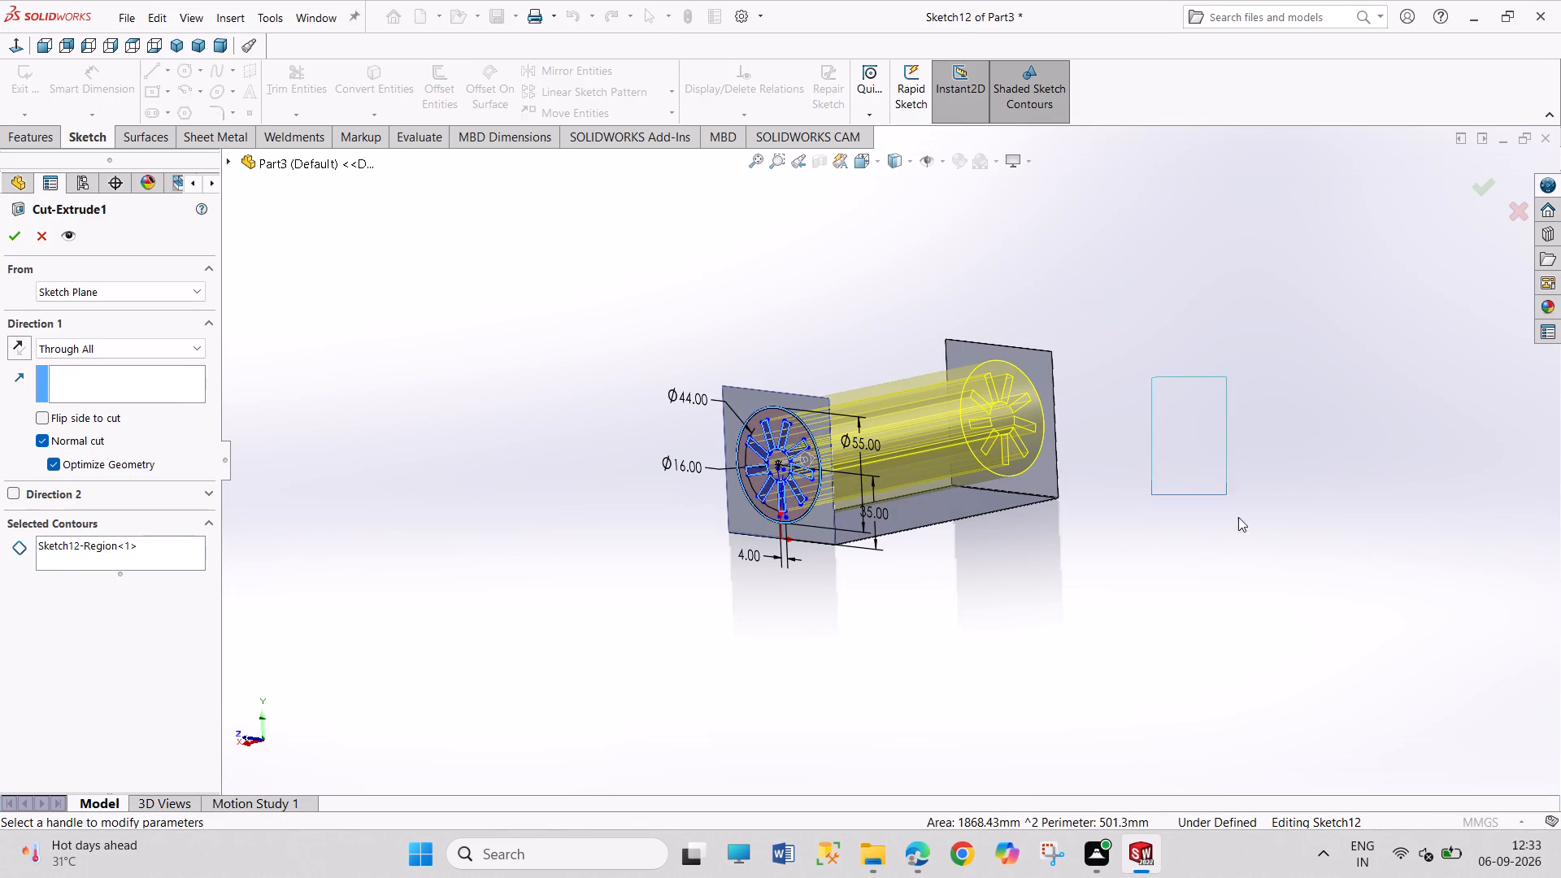
{"action": "left_click_drag", "start_coordinate": [1238, 517], "coordinate": [1246, 552]}
{"action": "scroll", "coordinate": [773, 459], "scroll_direction": "down", "scroll_amount": 3}
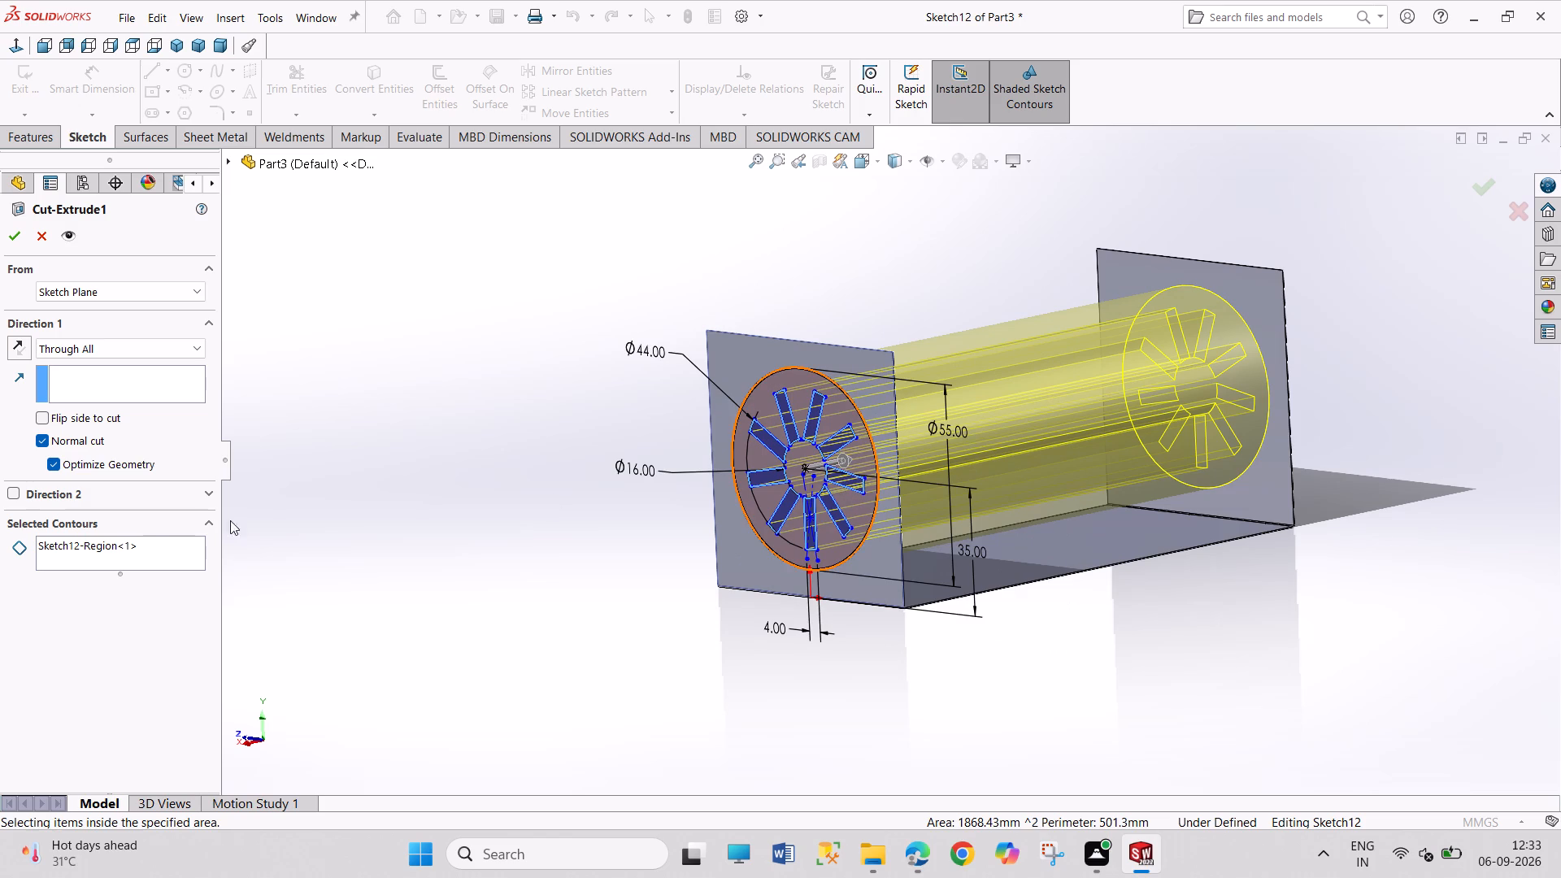
{"action": "right_click", "coordinate": [120, 535]}
{"action": "right_click", "coordinate": [123, 551]}
{"action": "left_click", "coordinate": [168, 563]}
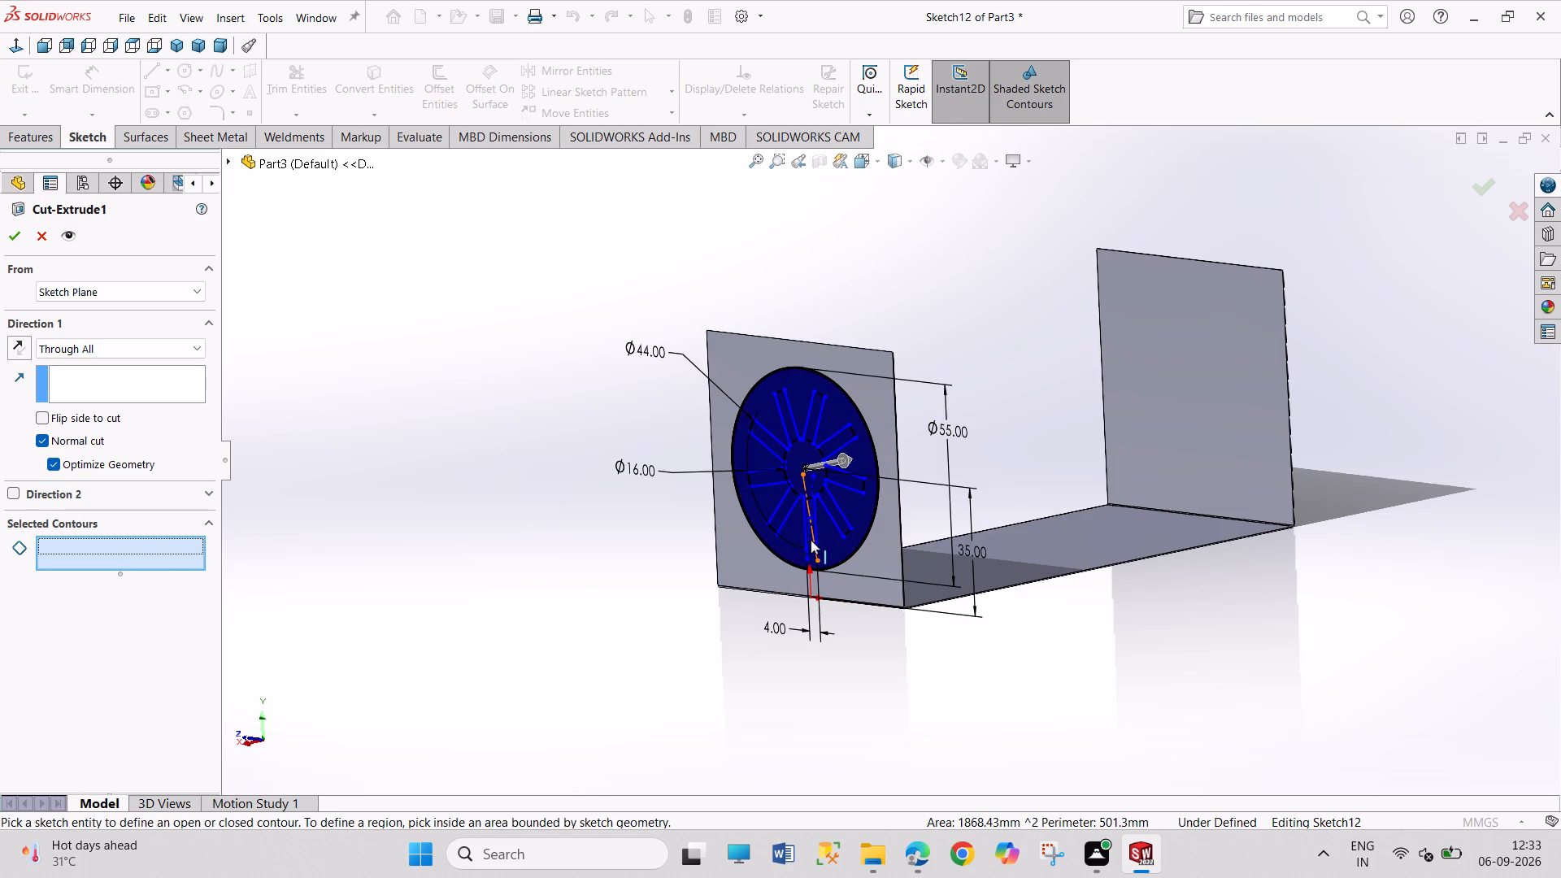
Select the nine radial slot regions as the vent cut's contours and apply the through-all cut.
{"action": "scroll", "coordinate": [811, 548], "scroll_direction": "down", "scroll_amount": 5}
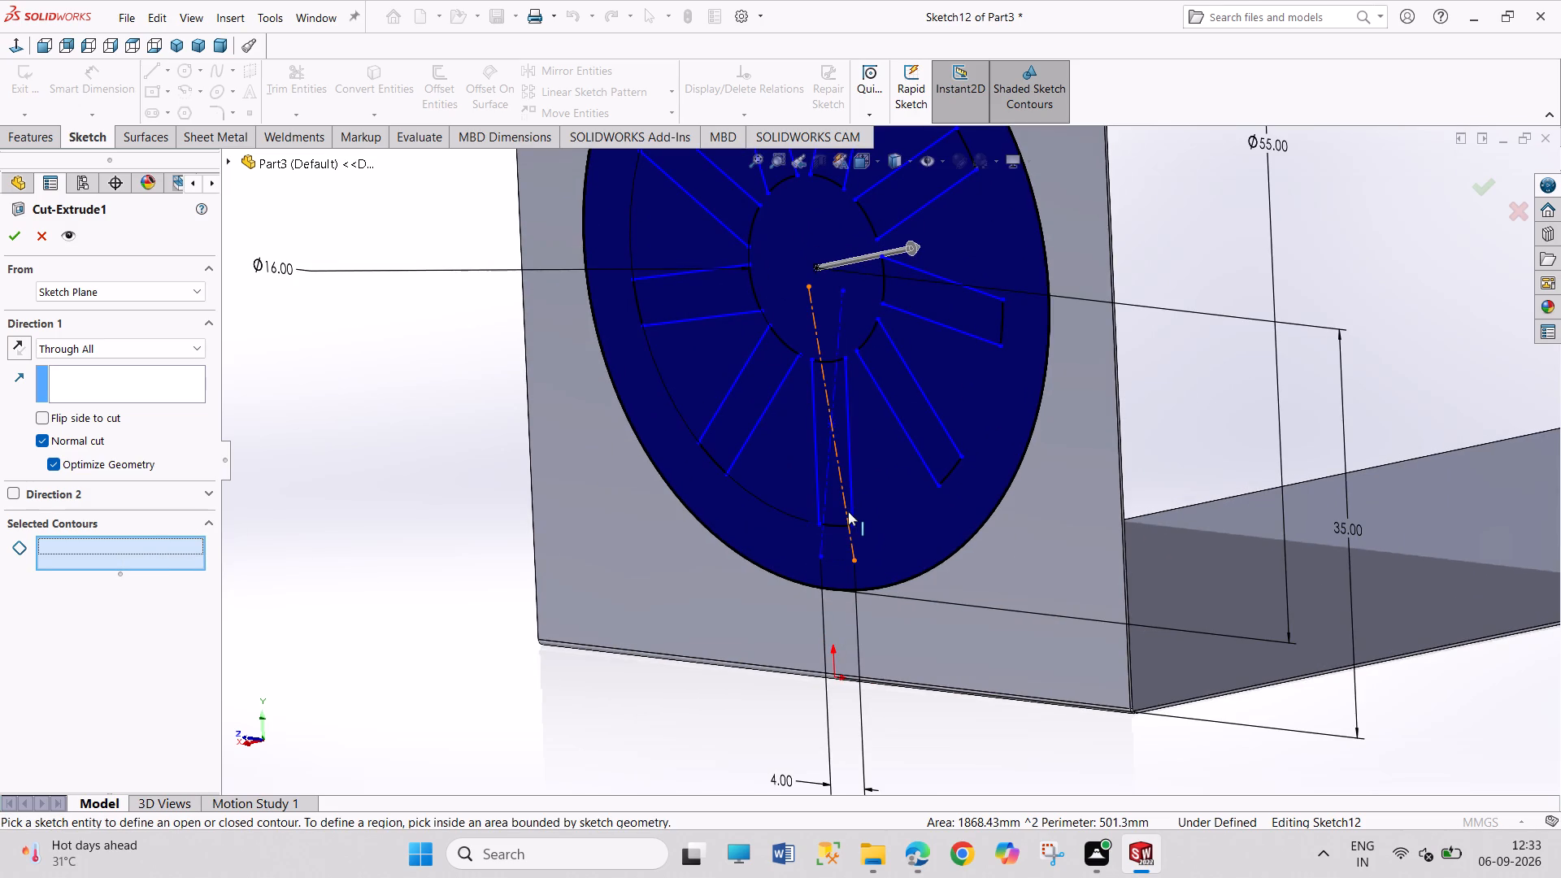
{"action": "left_click", "coordinate": [852, 519]}
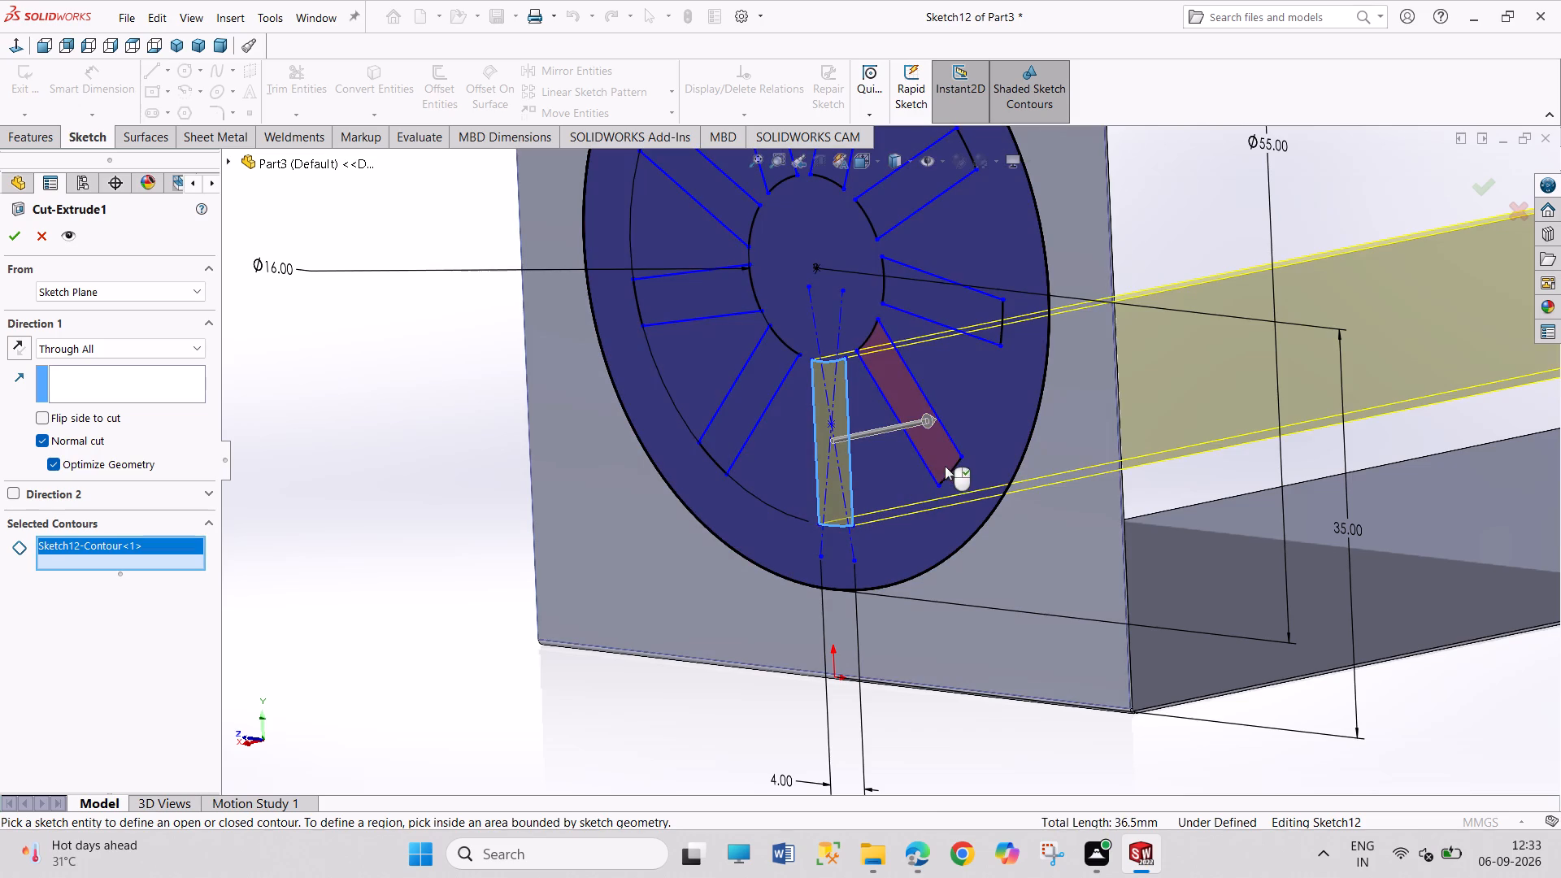
{"action": "left_click", "coordinate": [951, 470]}
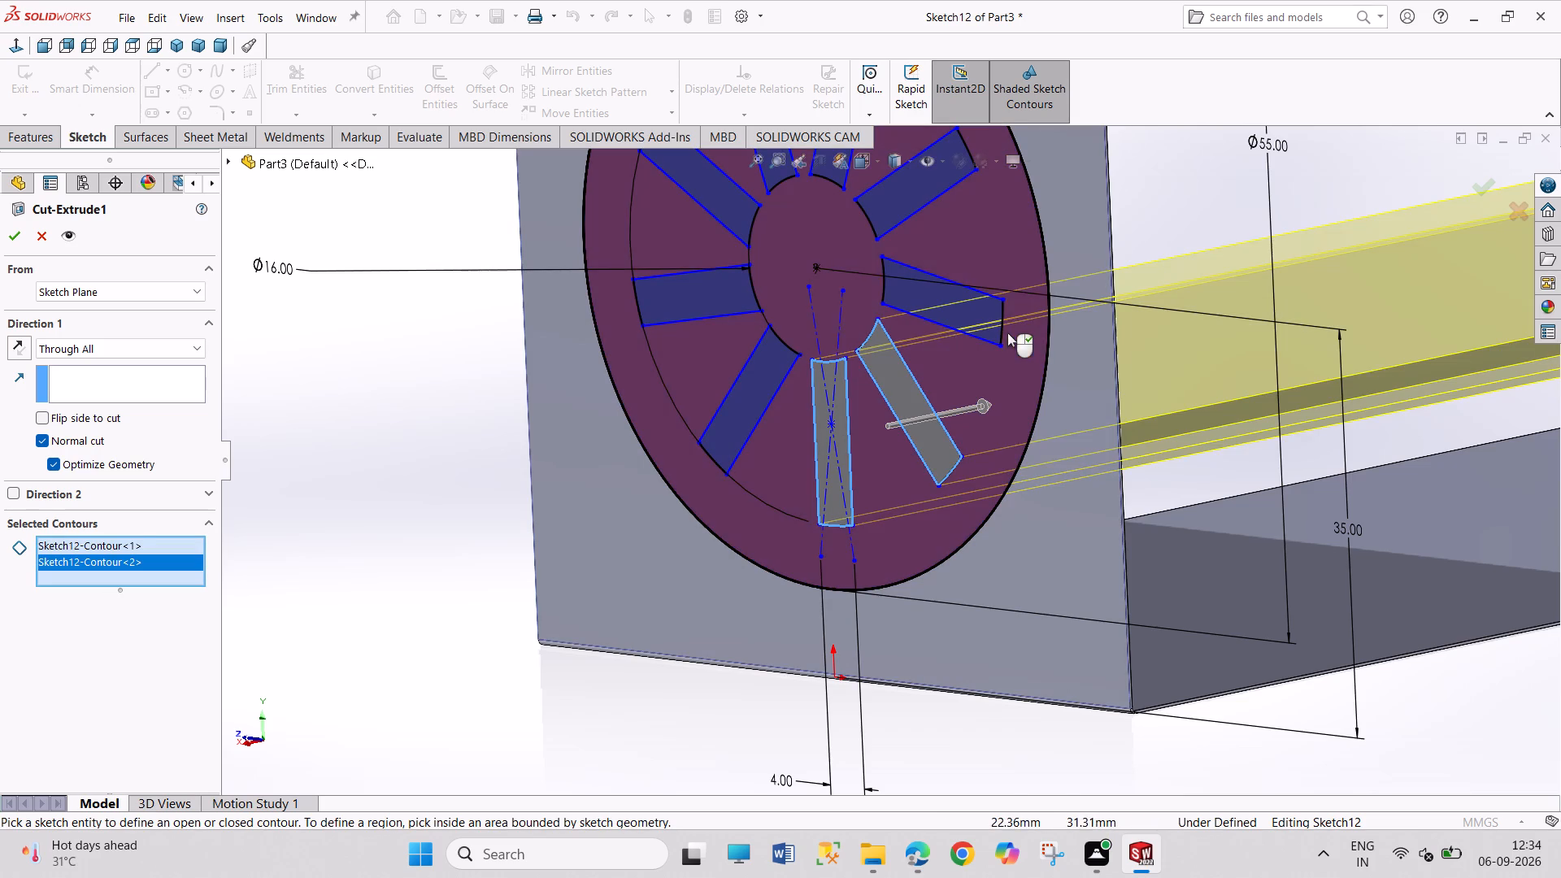
{"action": "left_click", "coordinate": [1004, 328]}
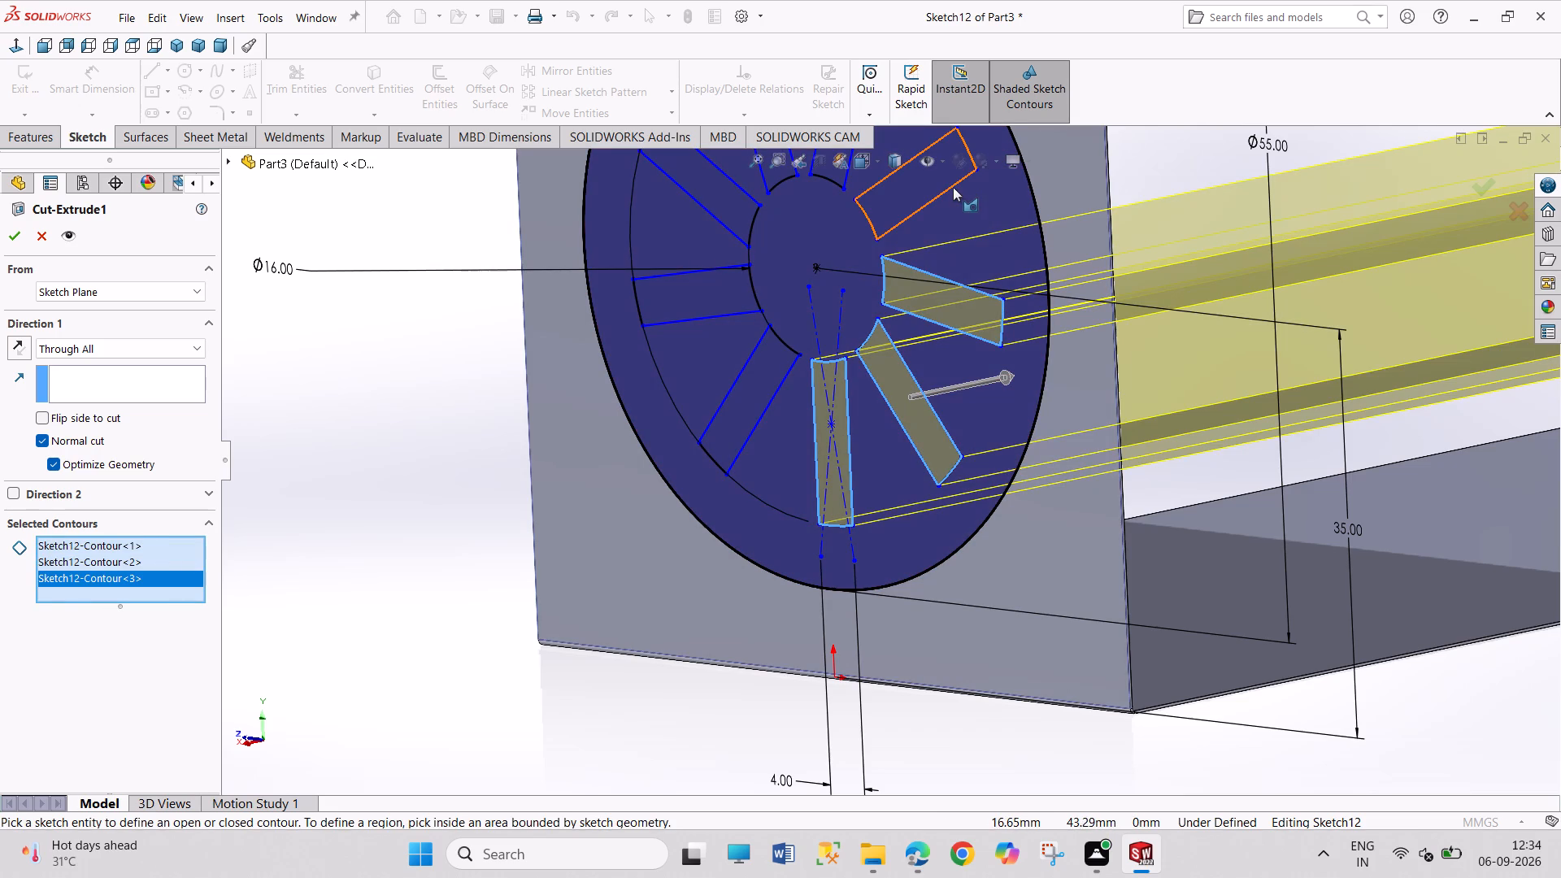
{"action": "left_click", "coordinate": [953, 187]}
{"action": "left_click", "coordinate": [767, 409]}
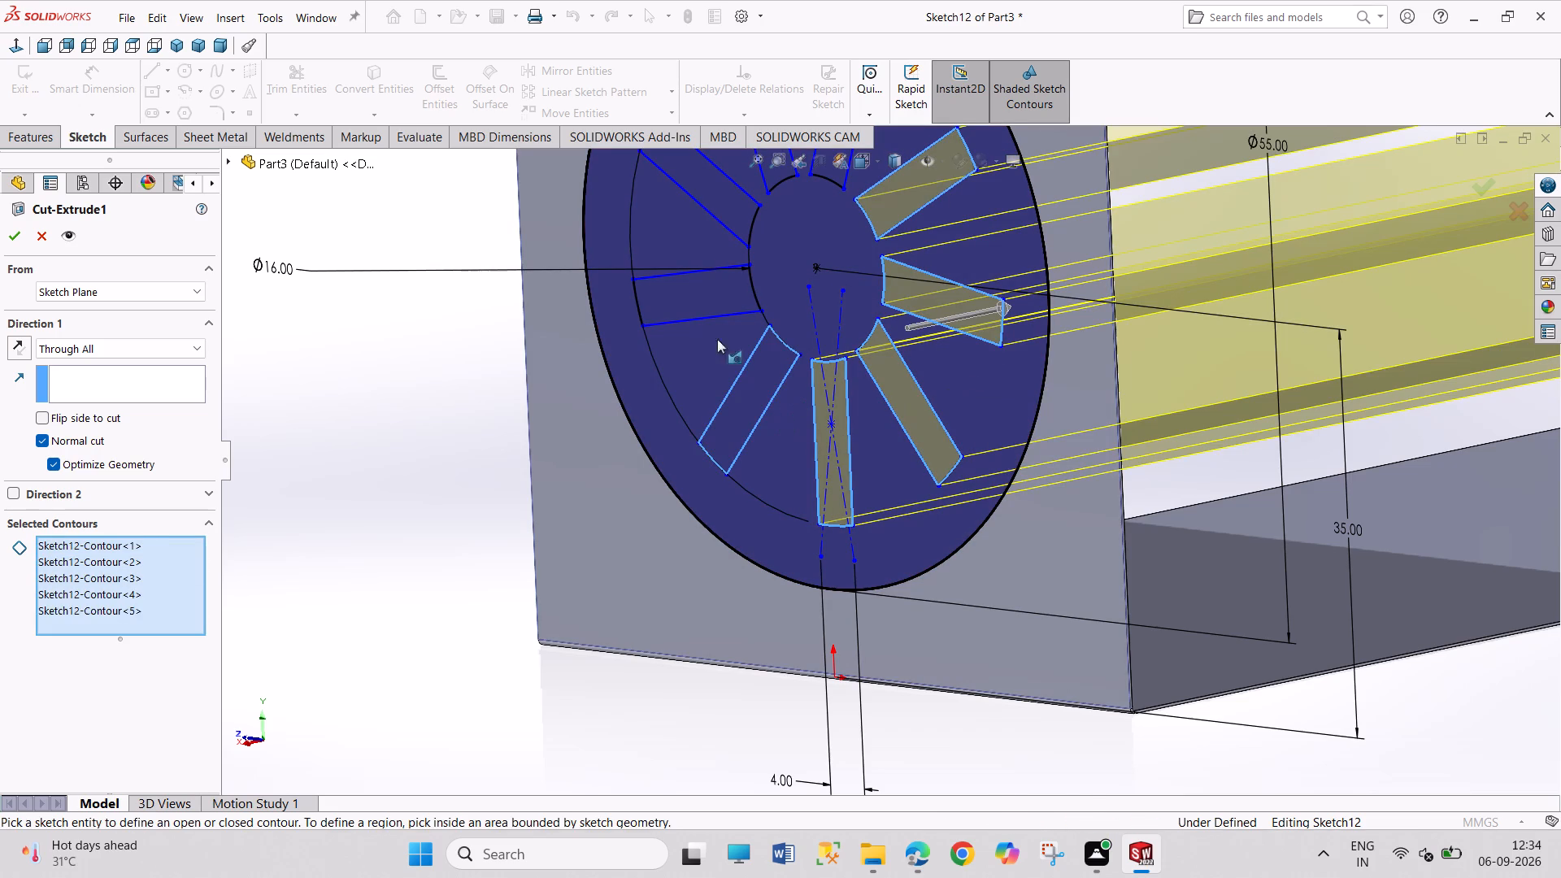
{"action": "left_click", "coordinate": [698, 323]}
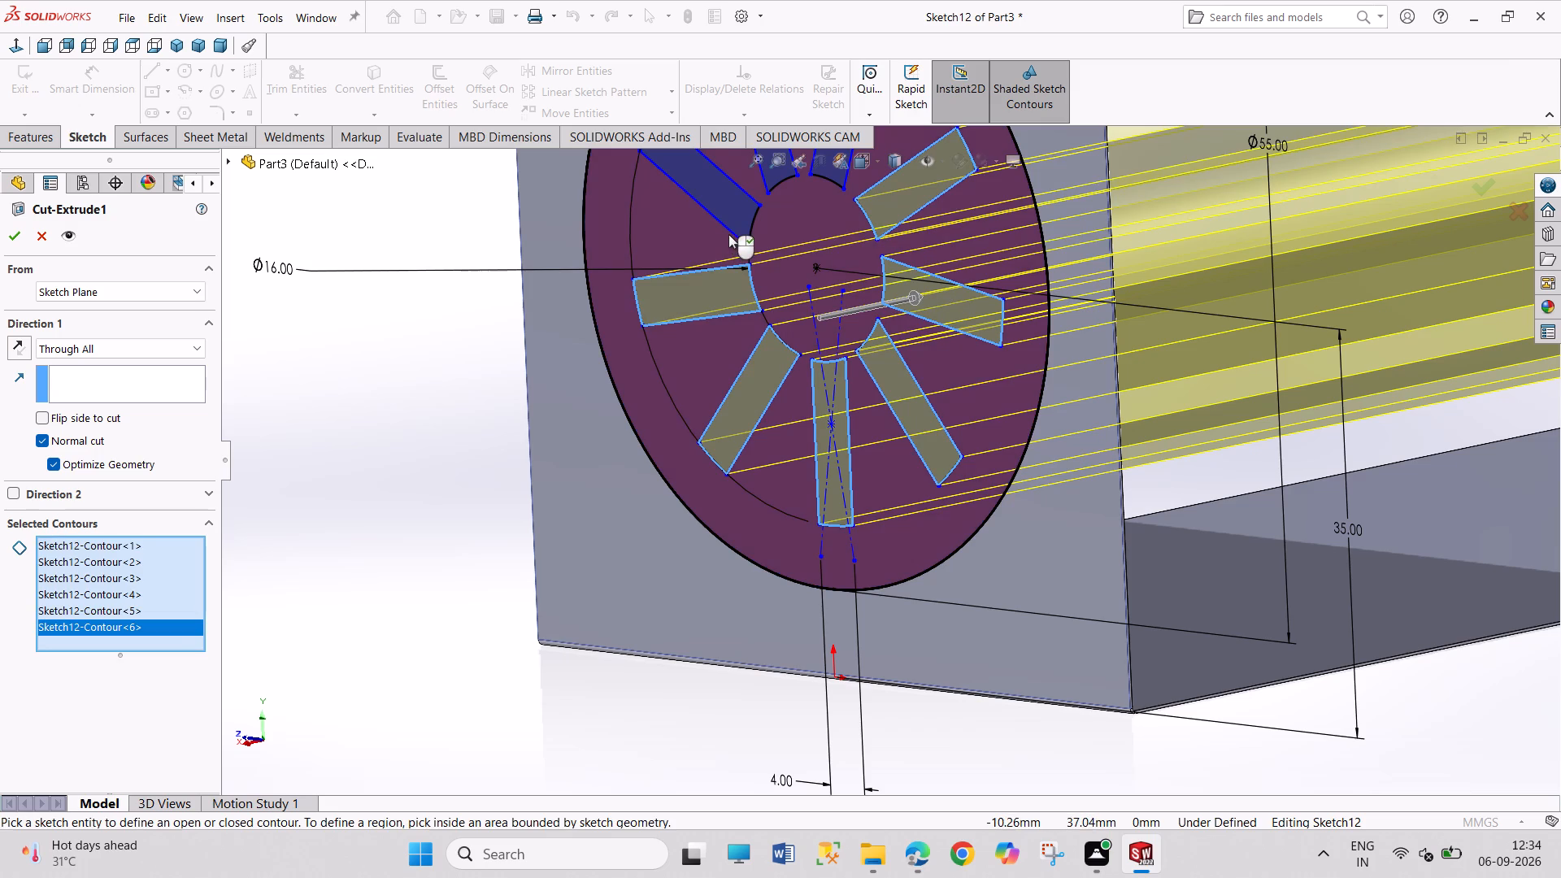
{"action": "left_click", "coordinate": [731, 232]}
{"action": "scroll", "coordinate": [811, 254], "scroll_direction": "up", "scroll_amount": 3}
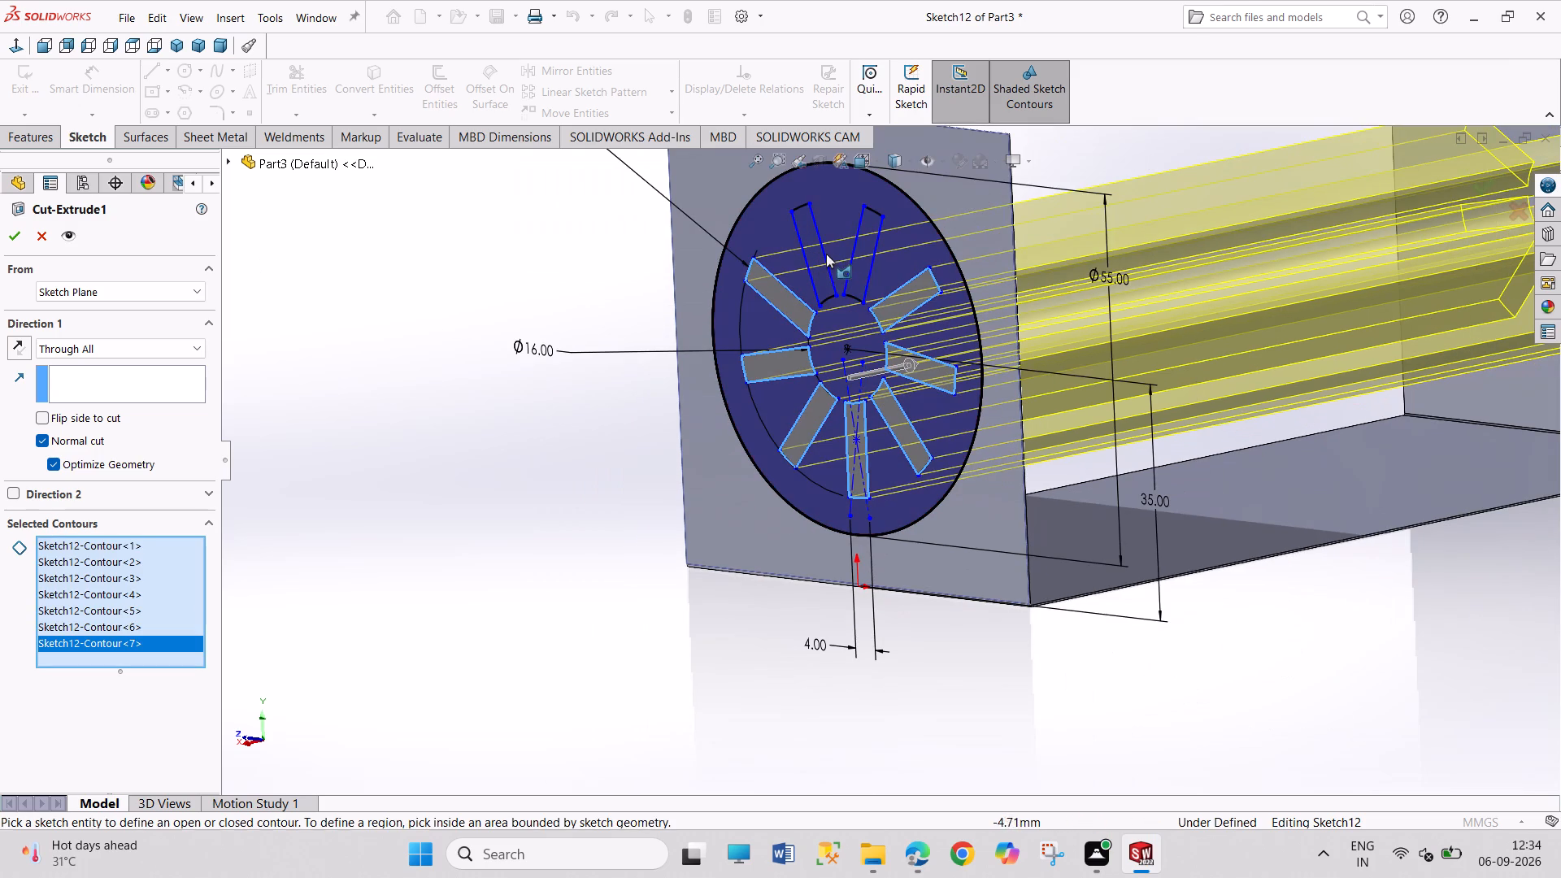
{"action": "left_click", "coordinate": [850, 256]}
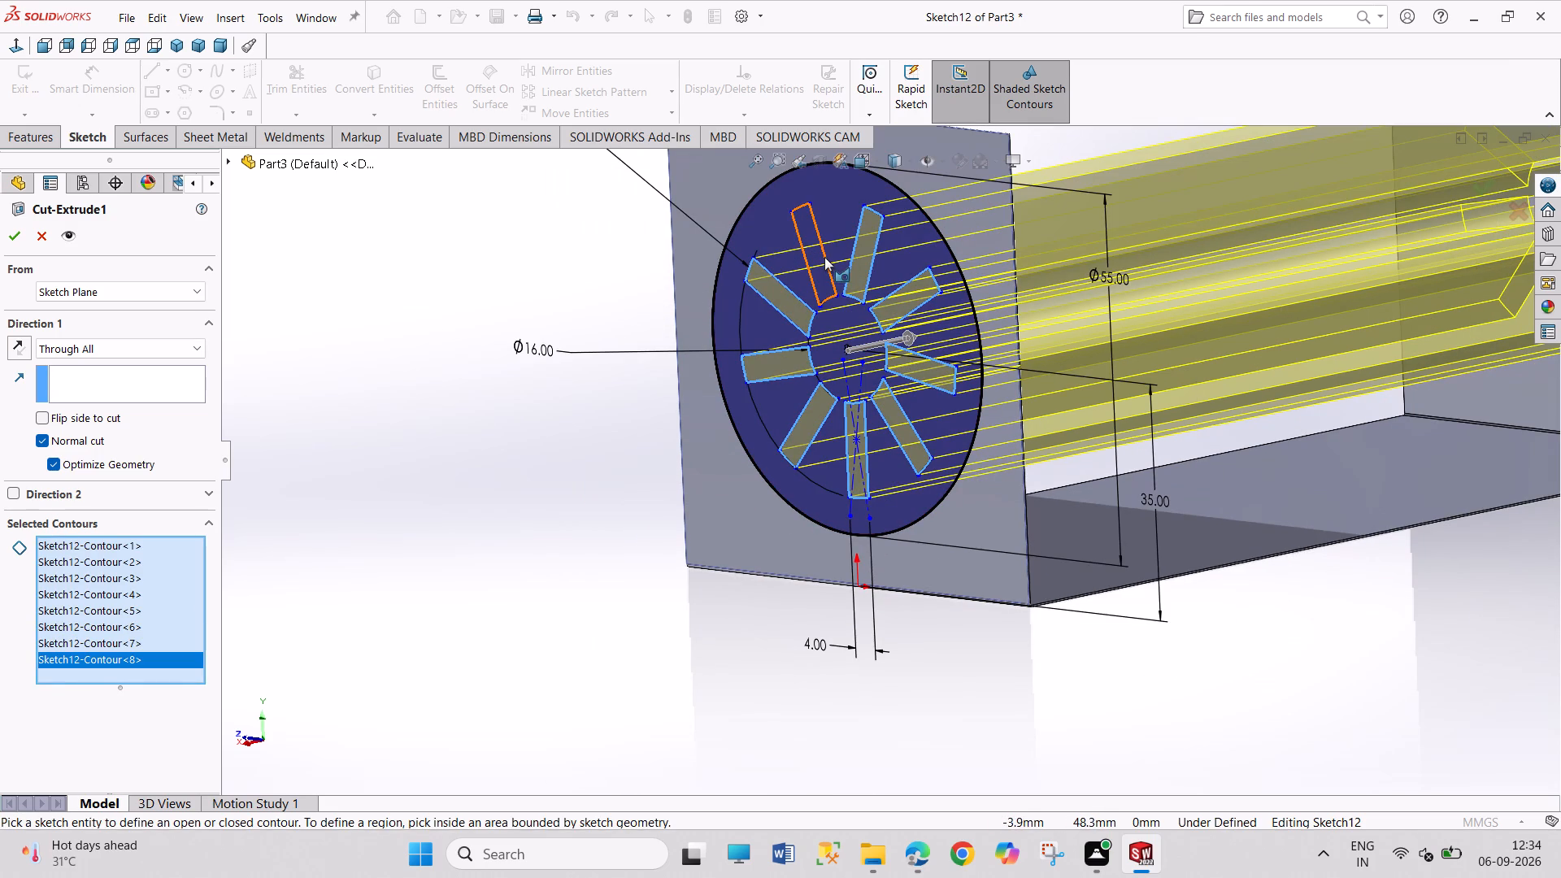
{"action": "left_click", "coordinate": [824, 257]}
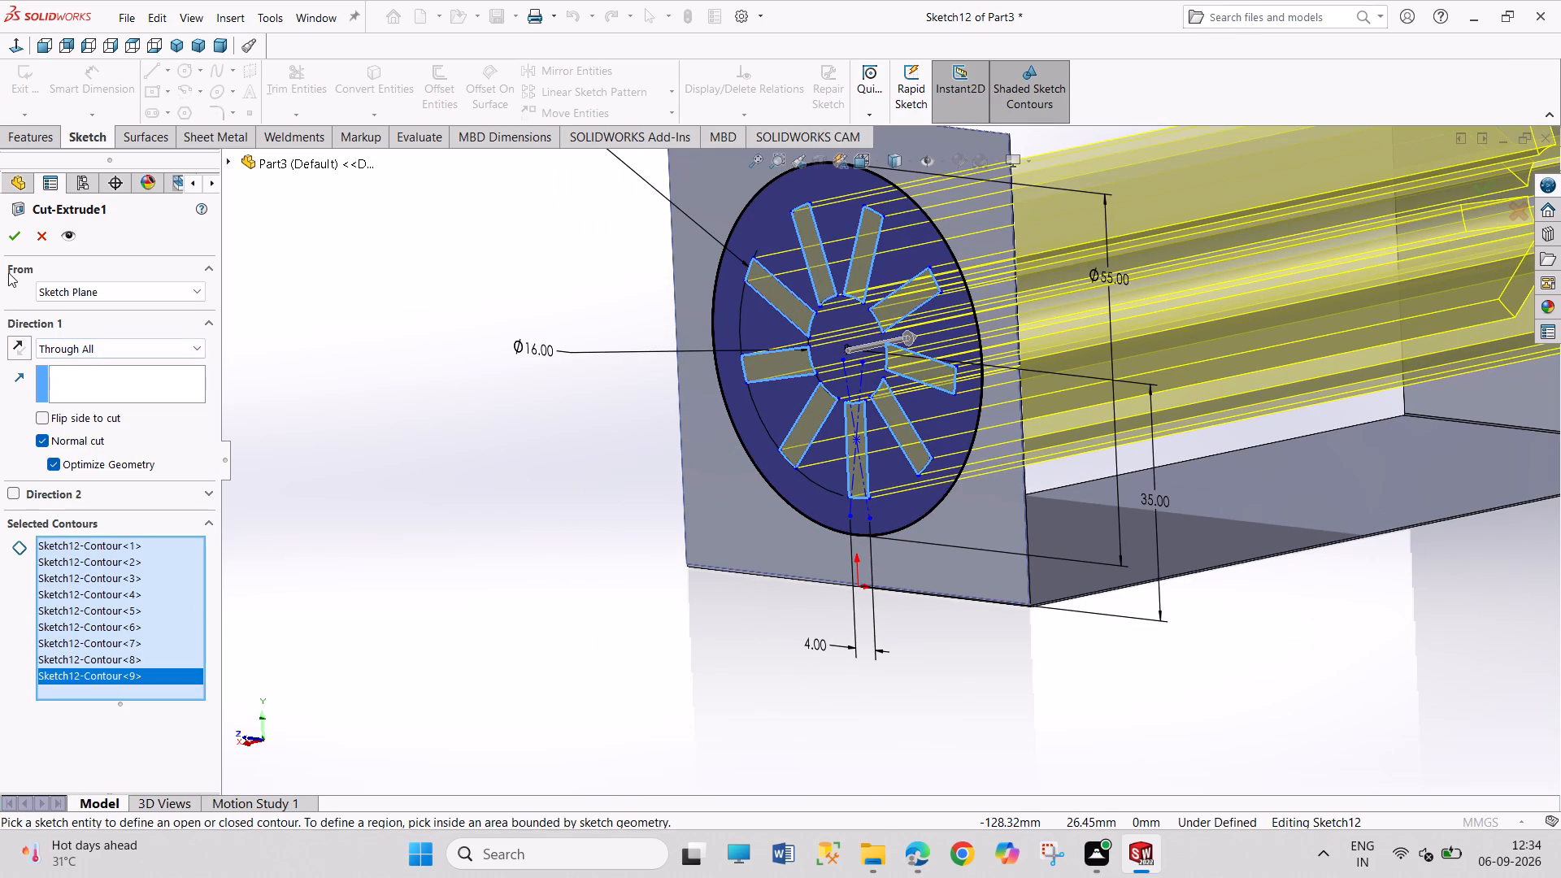
{"action": "left_click", "coordinate": [19, 233]}
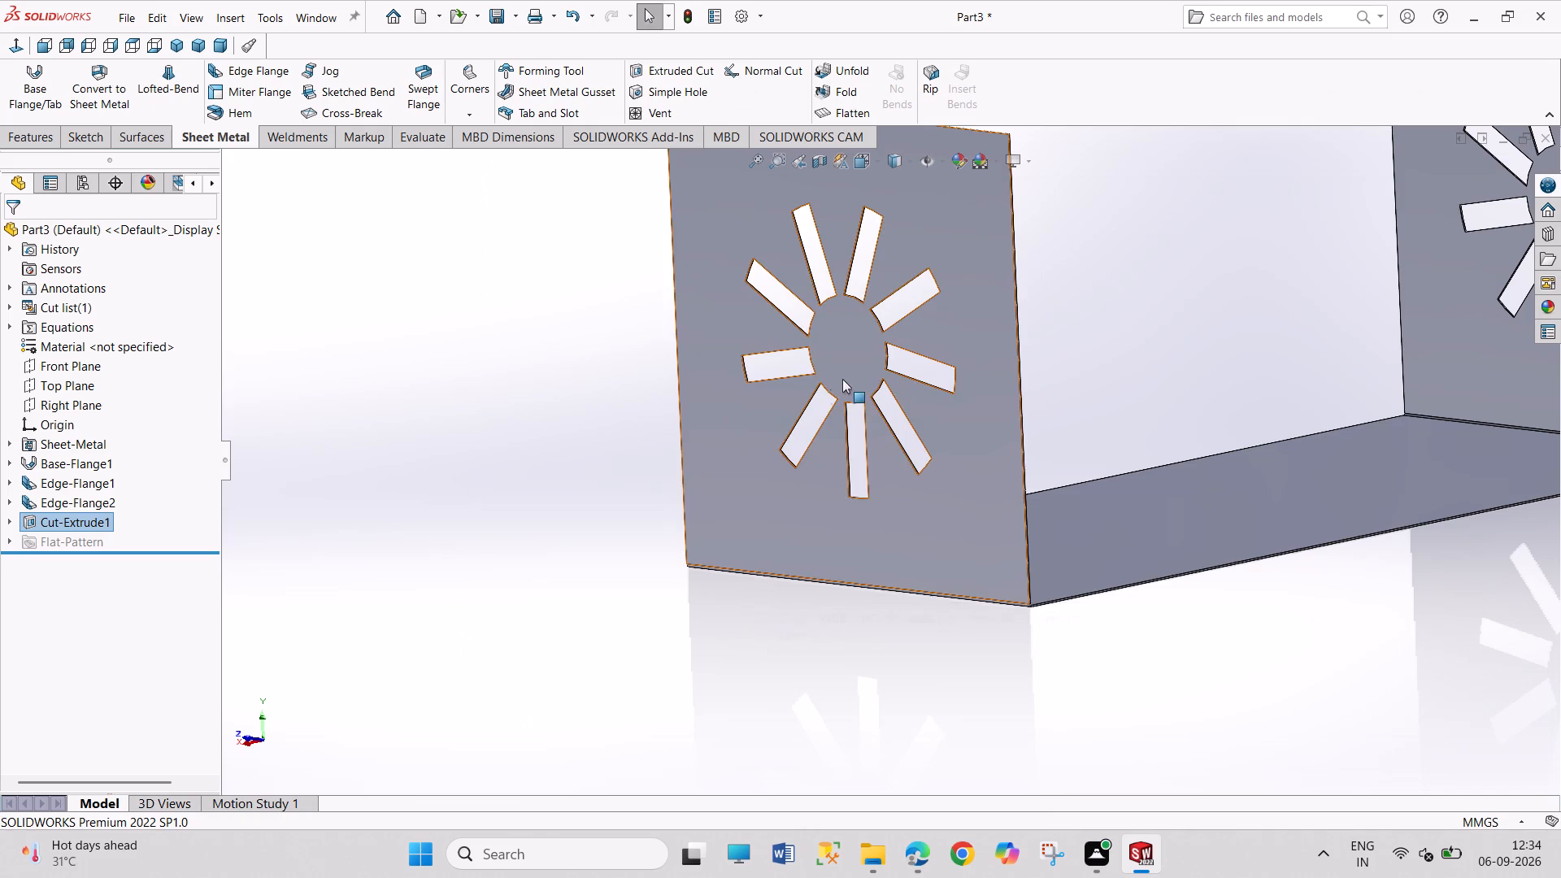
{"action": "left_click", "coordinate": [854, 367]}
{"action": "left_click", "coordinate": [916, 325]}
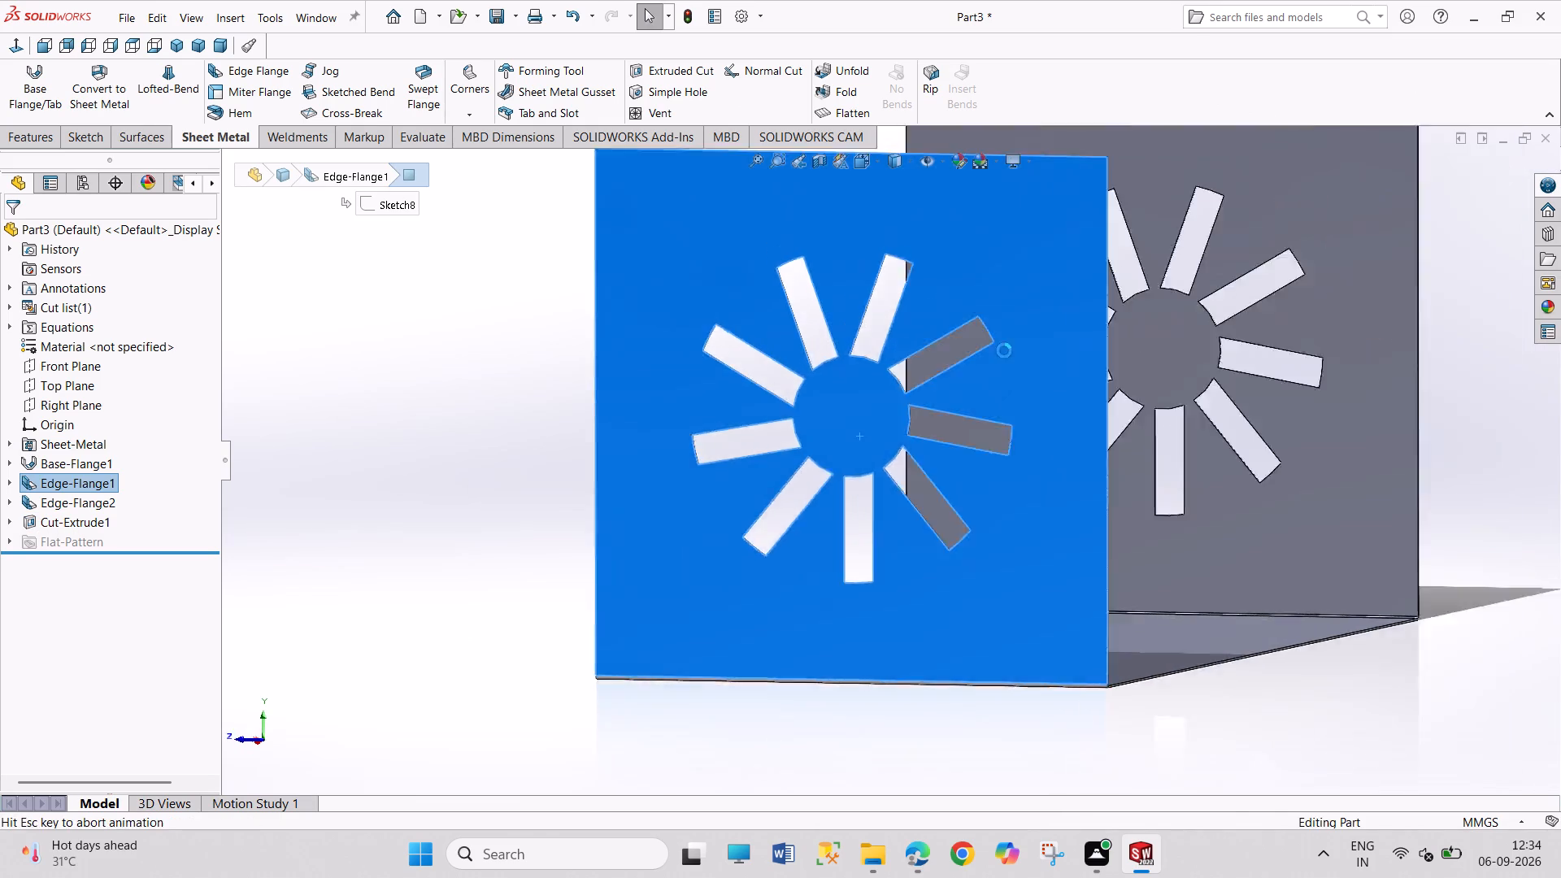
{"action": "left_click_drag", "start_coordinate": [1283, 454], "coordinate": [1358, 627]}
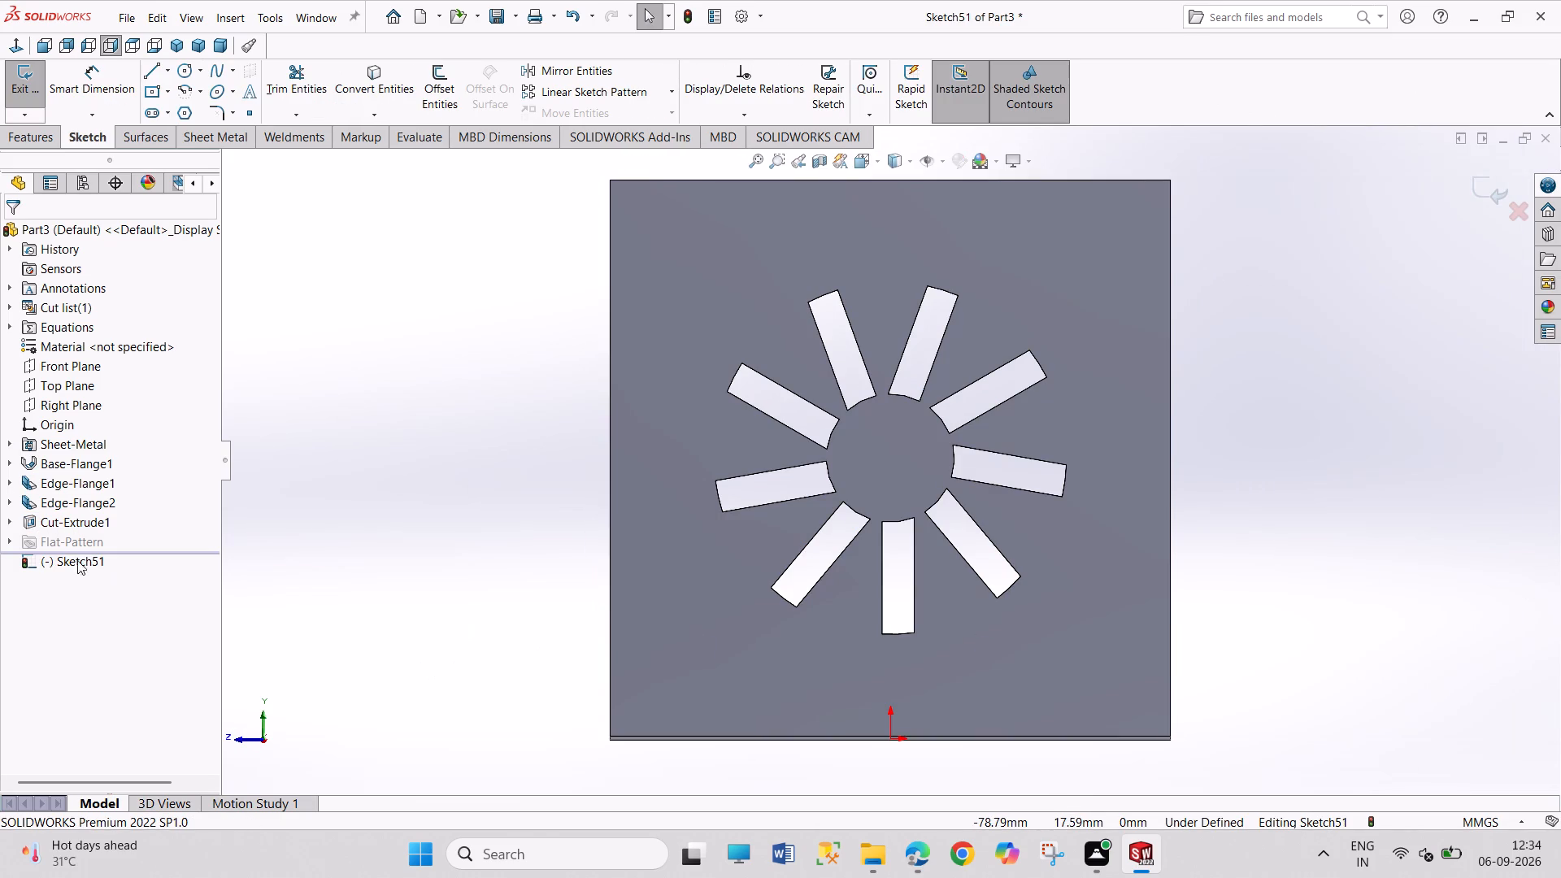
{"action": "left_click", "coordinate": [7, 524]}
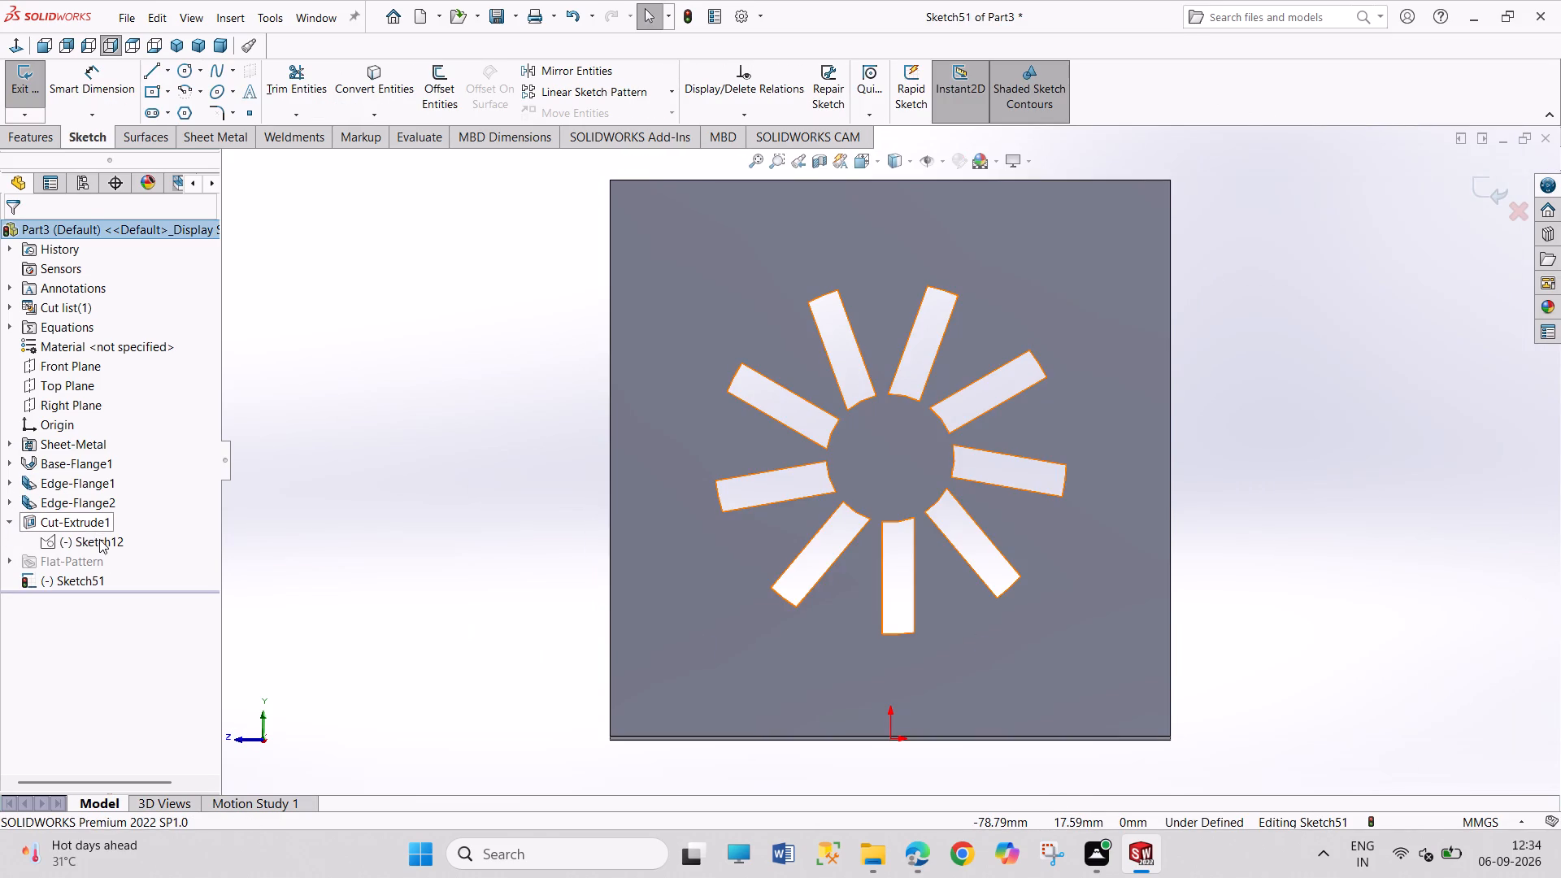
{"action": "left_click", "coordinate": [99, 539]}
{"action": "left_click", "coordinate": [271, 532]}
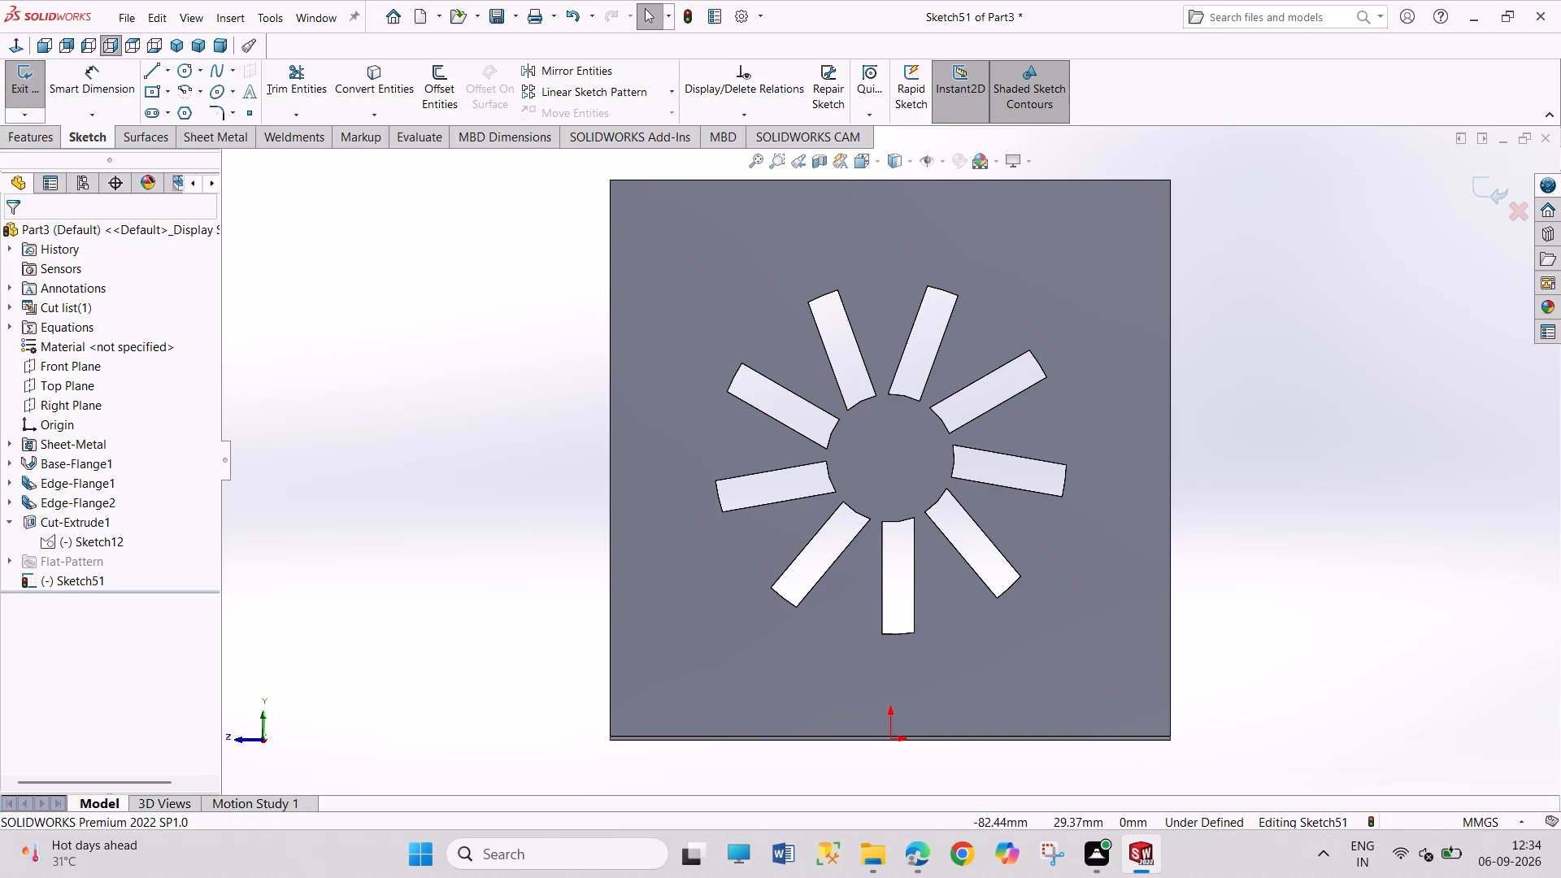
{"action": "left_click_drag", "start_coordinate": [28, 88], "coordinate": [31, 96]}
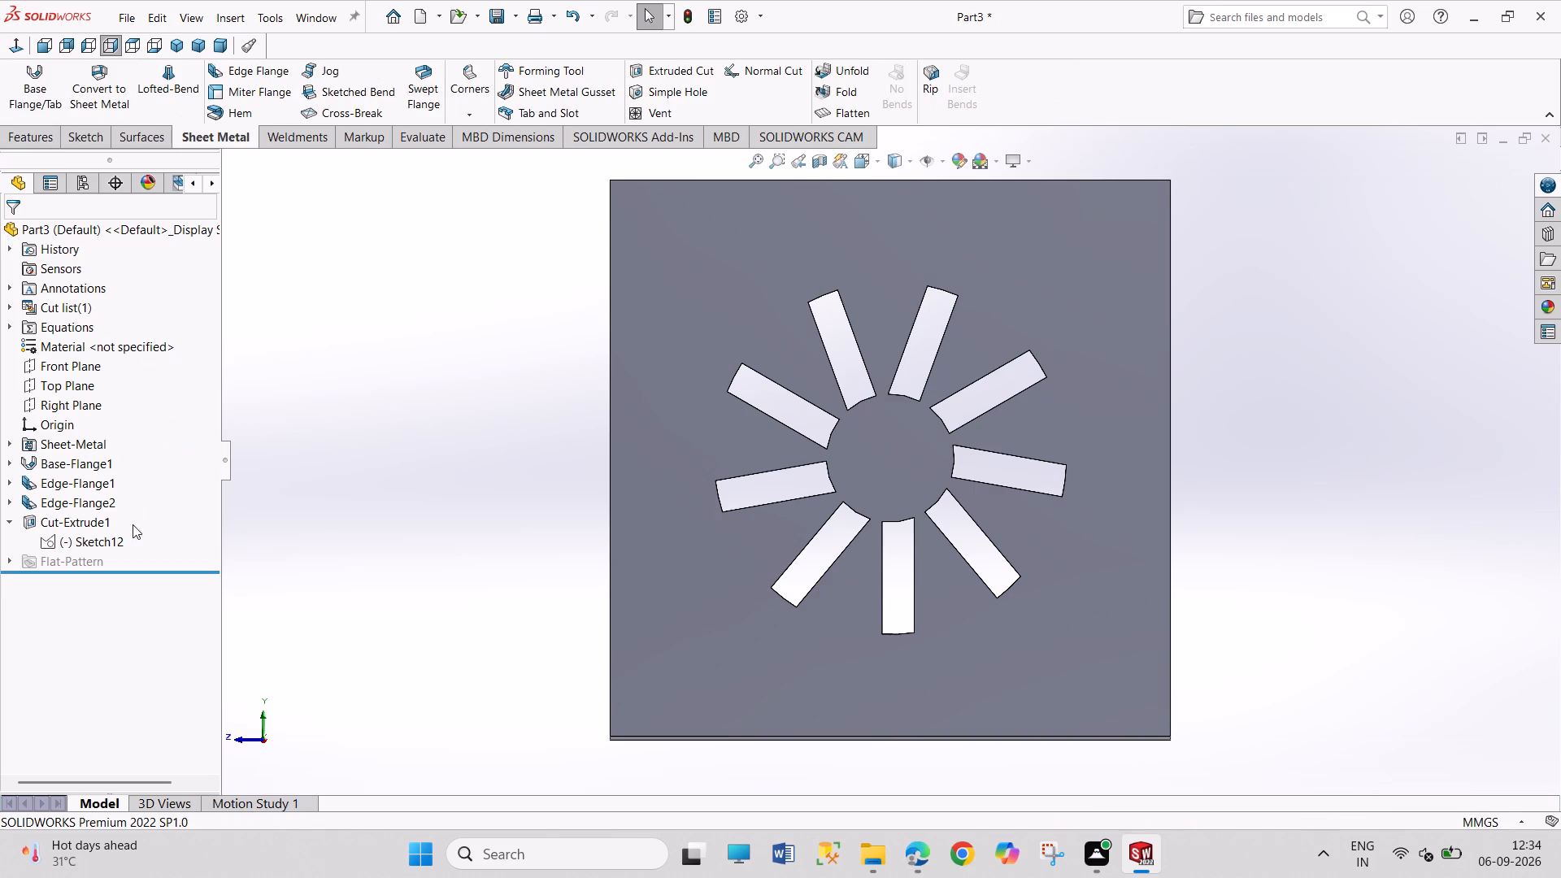
Reopen the vent cut's sketch for editing.
{"action": "left_click", "coordinate": [102, 541]}
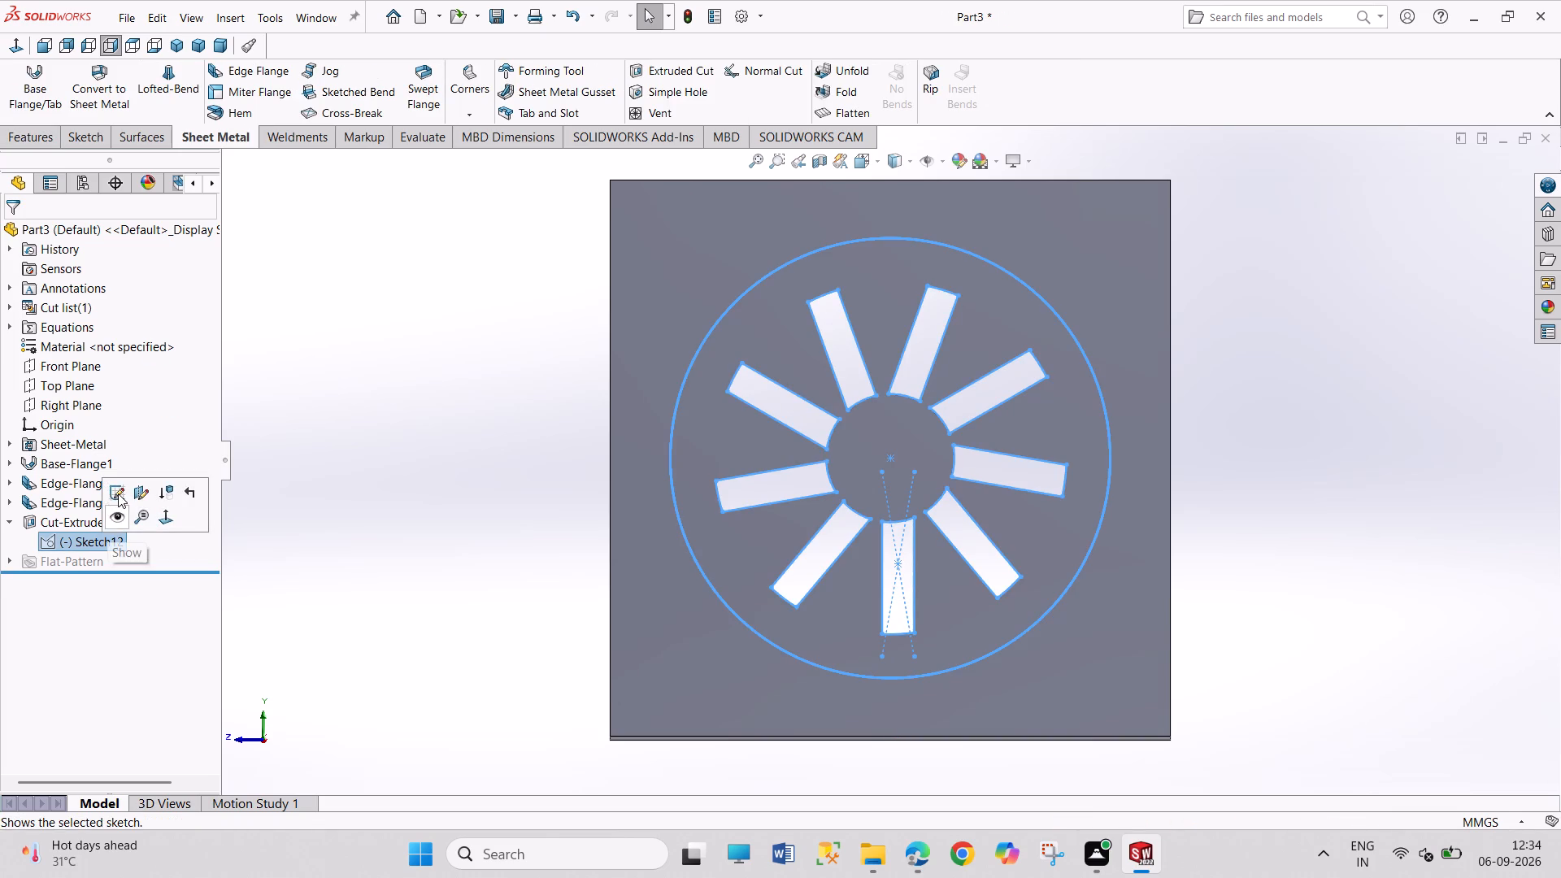
{"action": "left_click", "coordinate": [118, 493]}
{"action": "left_click_drag", "start_coordinate": [1174, 497], "coordinate": [1256, 628]}
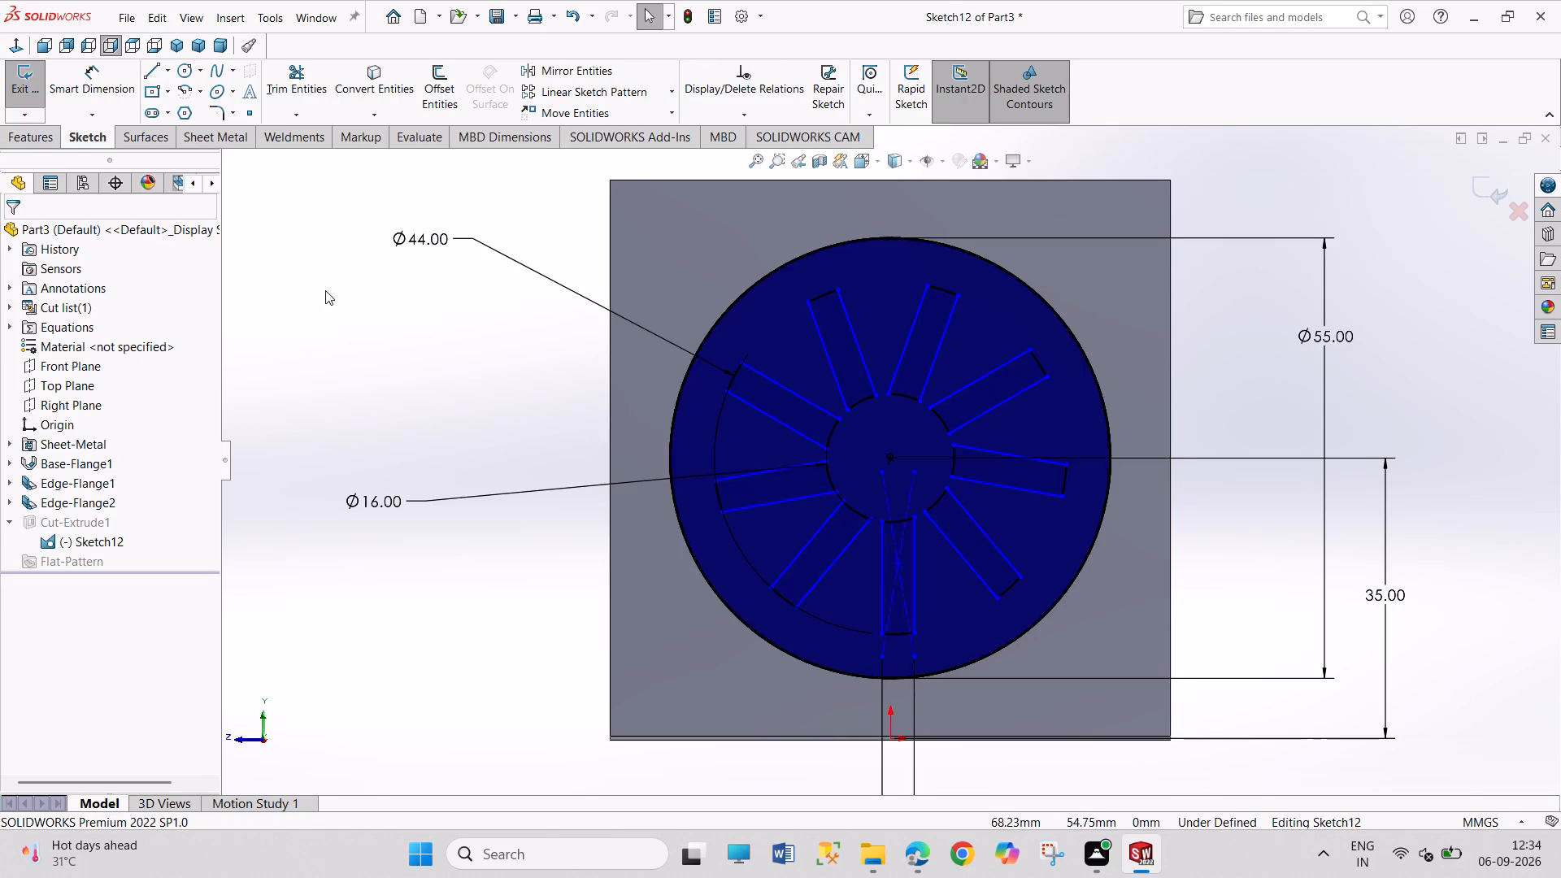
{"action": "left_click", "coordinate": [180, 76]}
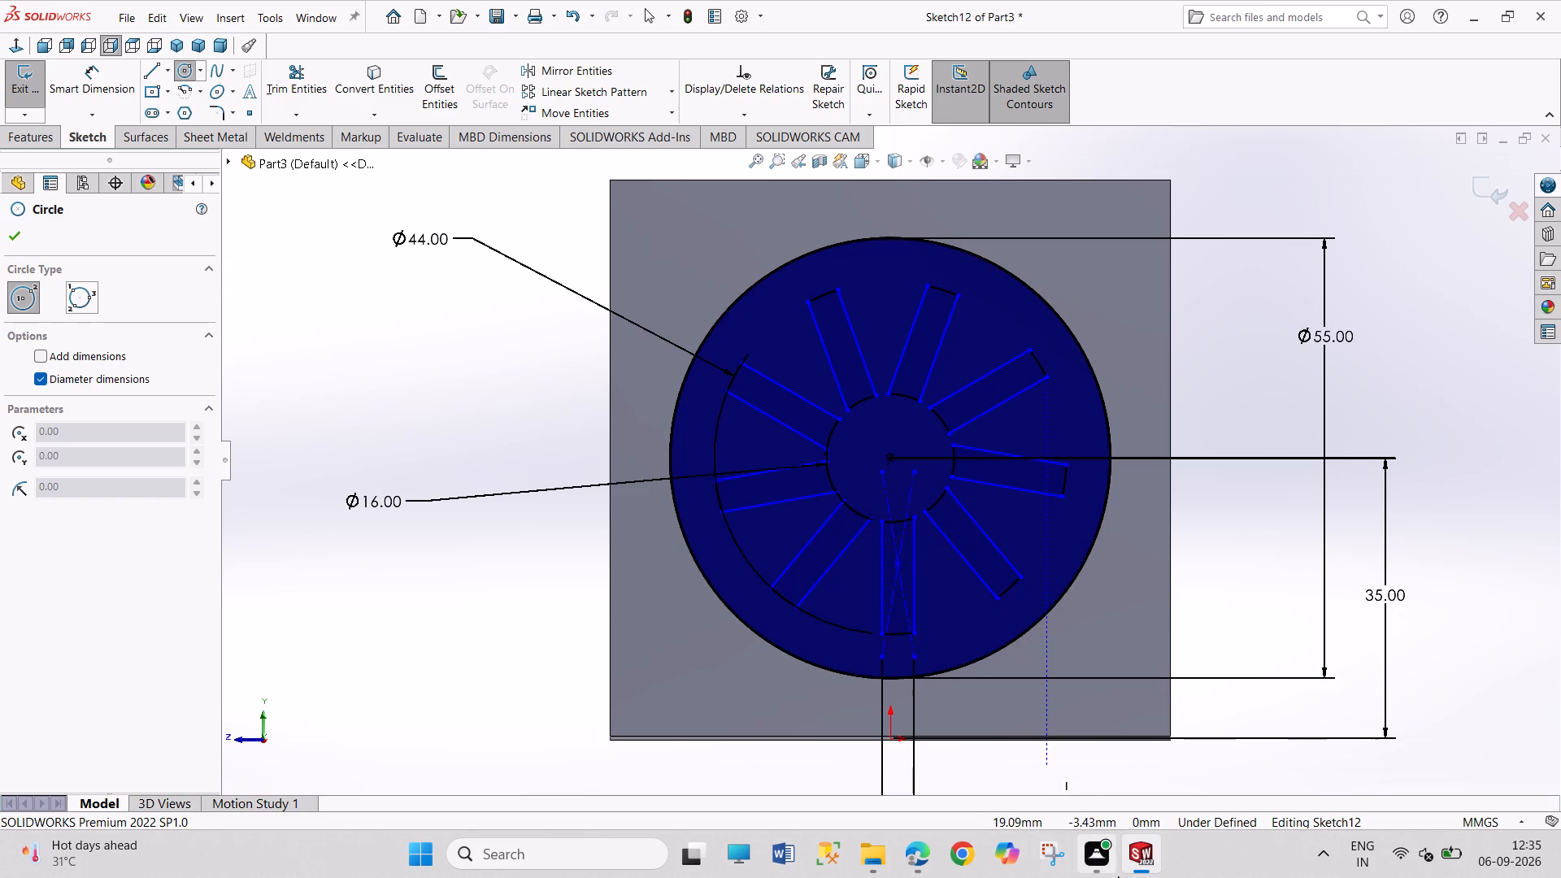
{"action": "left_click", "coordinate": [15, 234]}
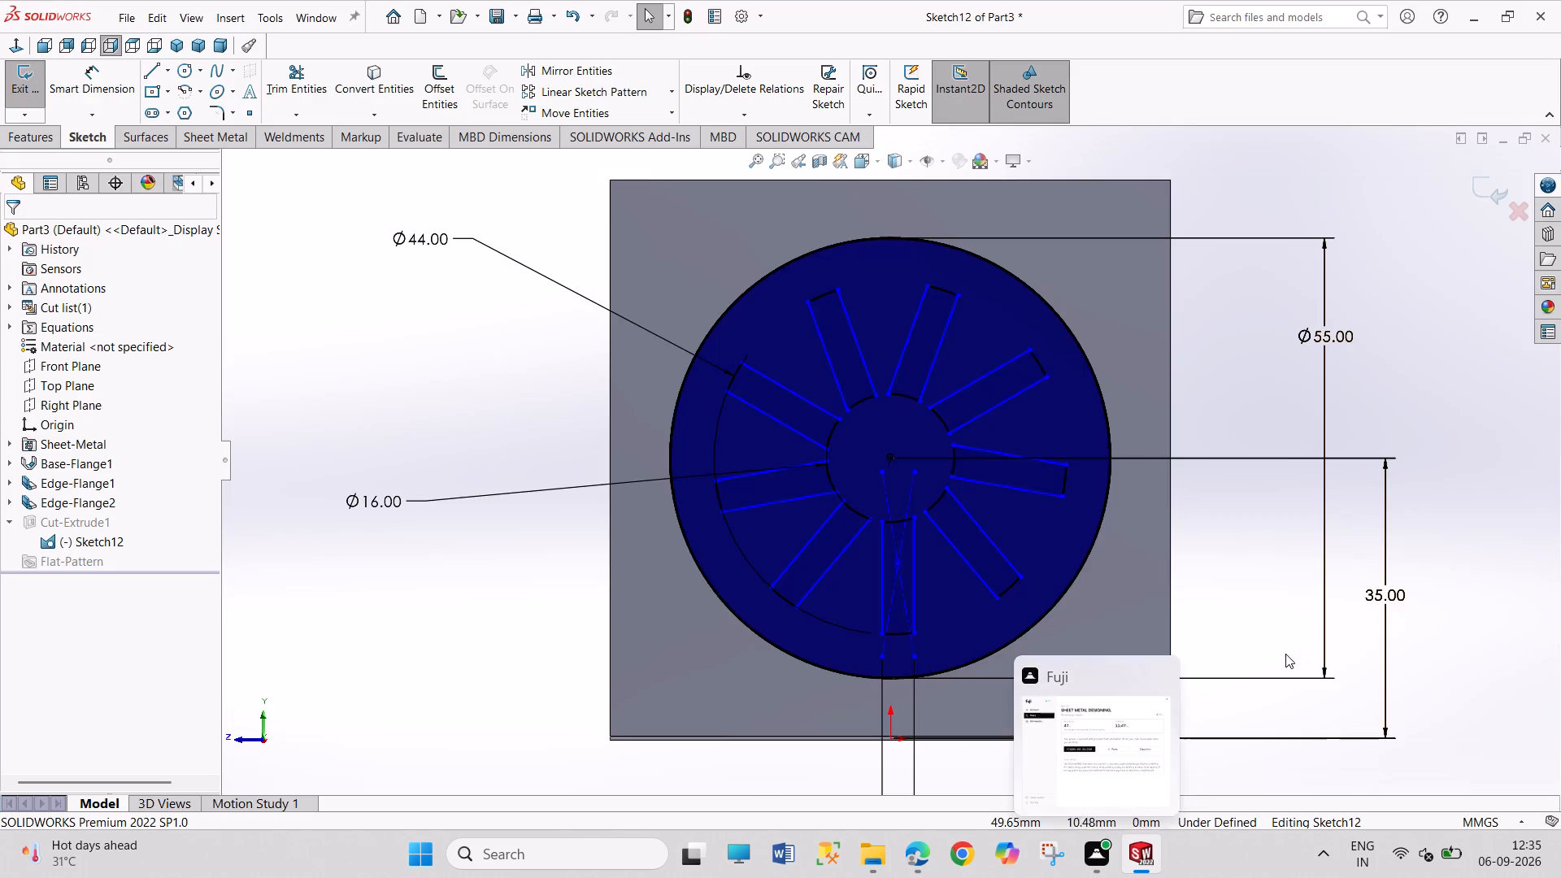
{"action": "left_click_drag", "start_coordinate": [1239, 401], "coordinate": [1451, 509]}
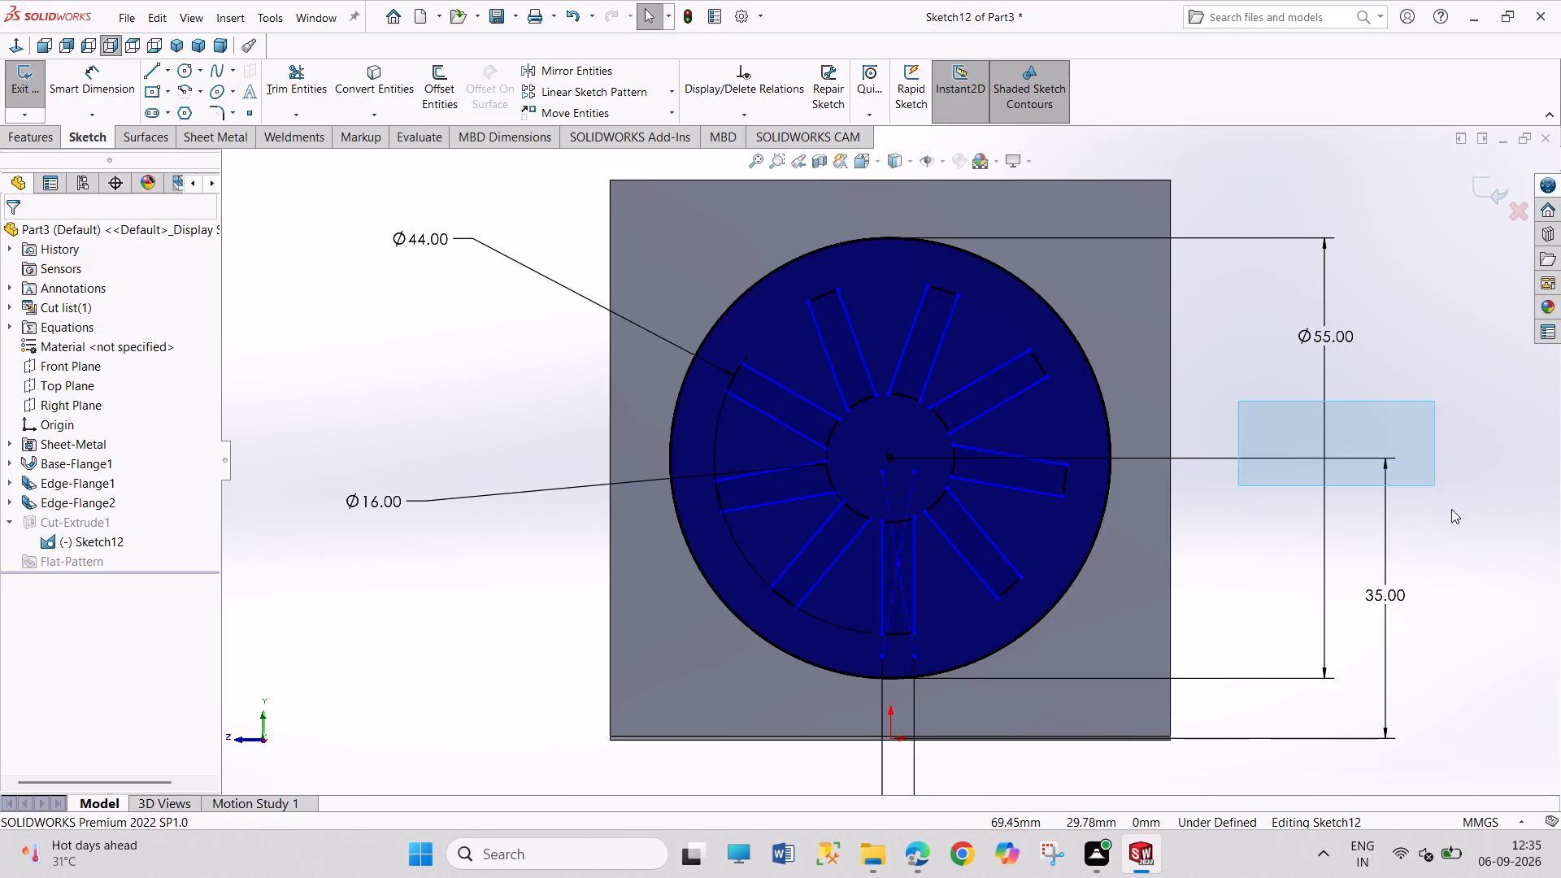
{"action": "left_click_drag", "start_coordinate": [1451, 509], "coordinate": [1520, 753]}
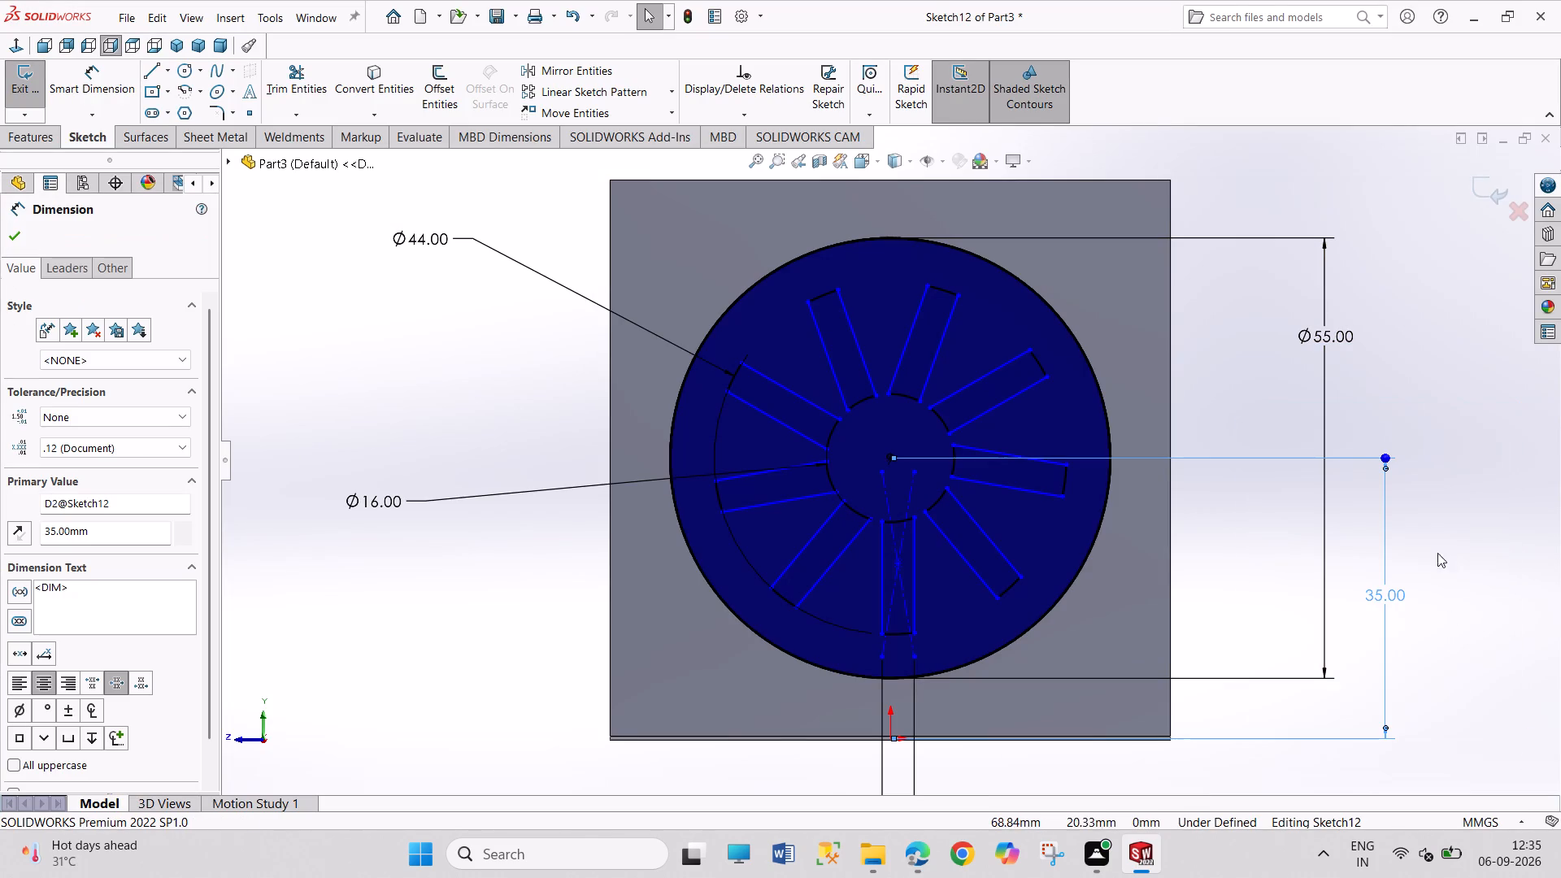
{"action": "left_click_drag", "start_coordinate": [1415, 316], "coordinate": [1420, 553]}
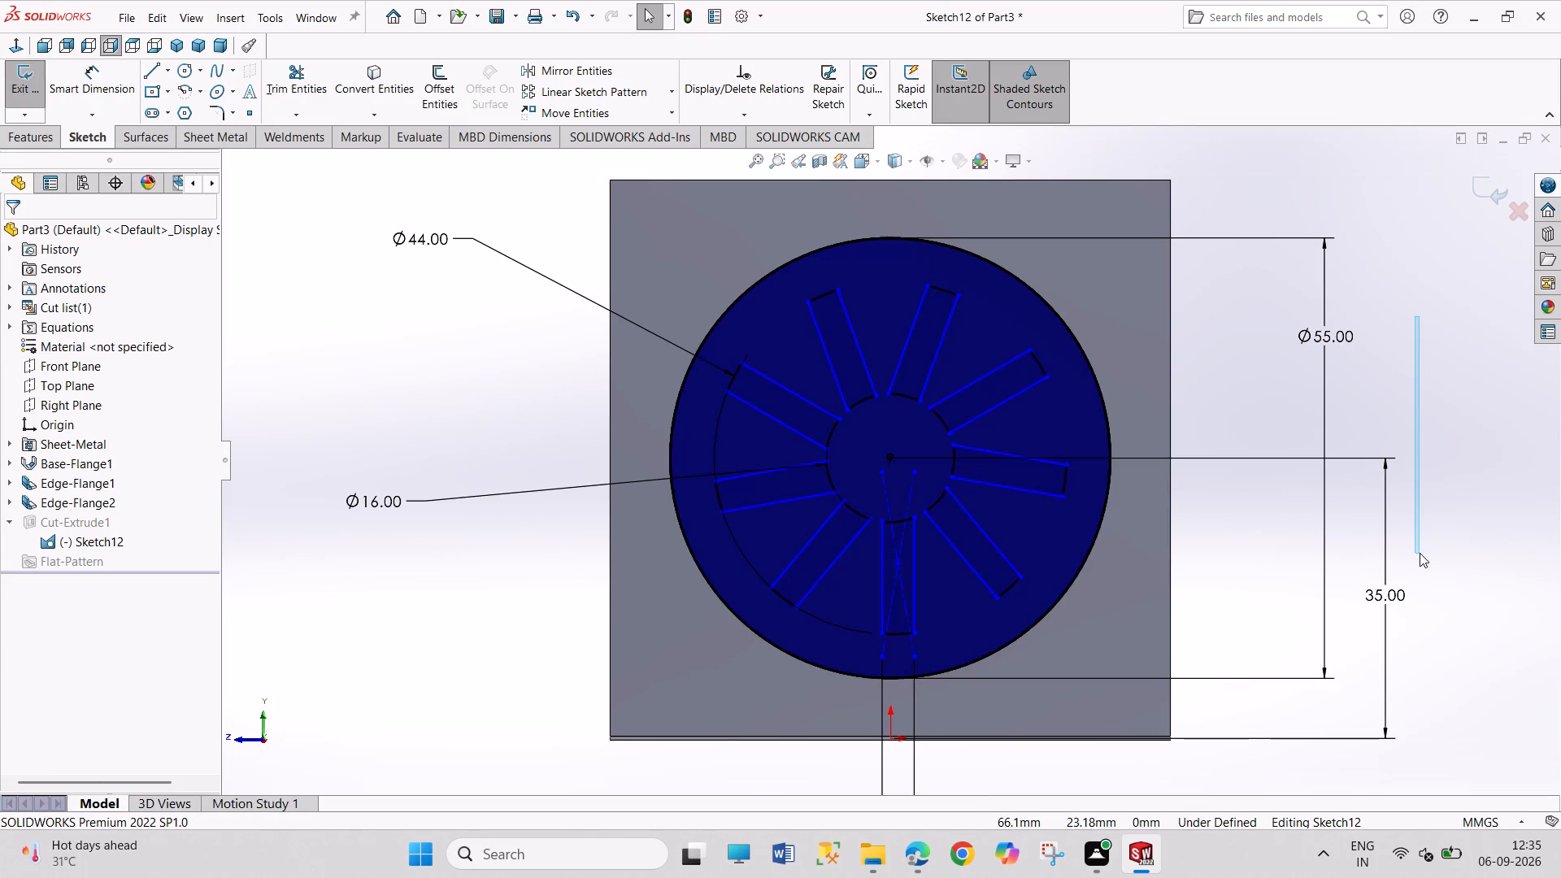
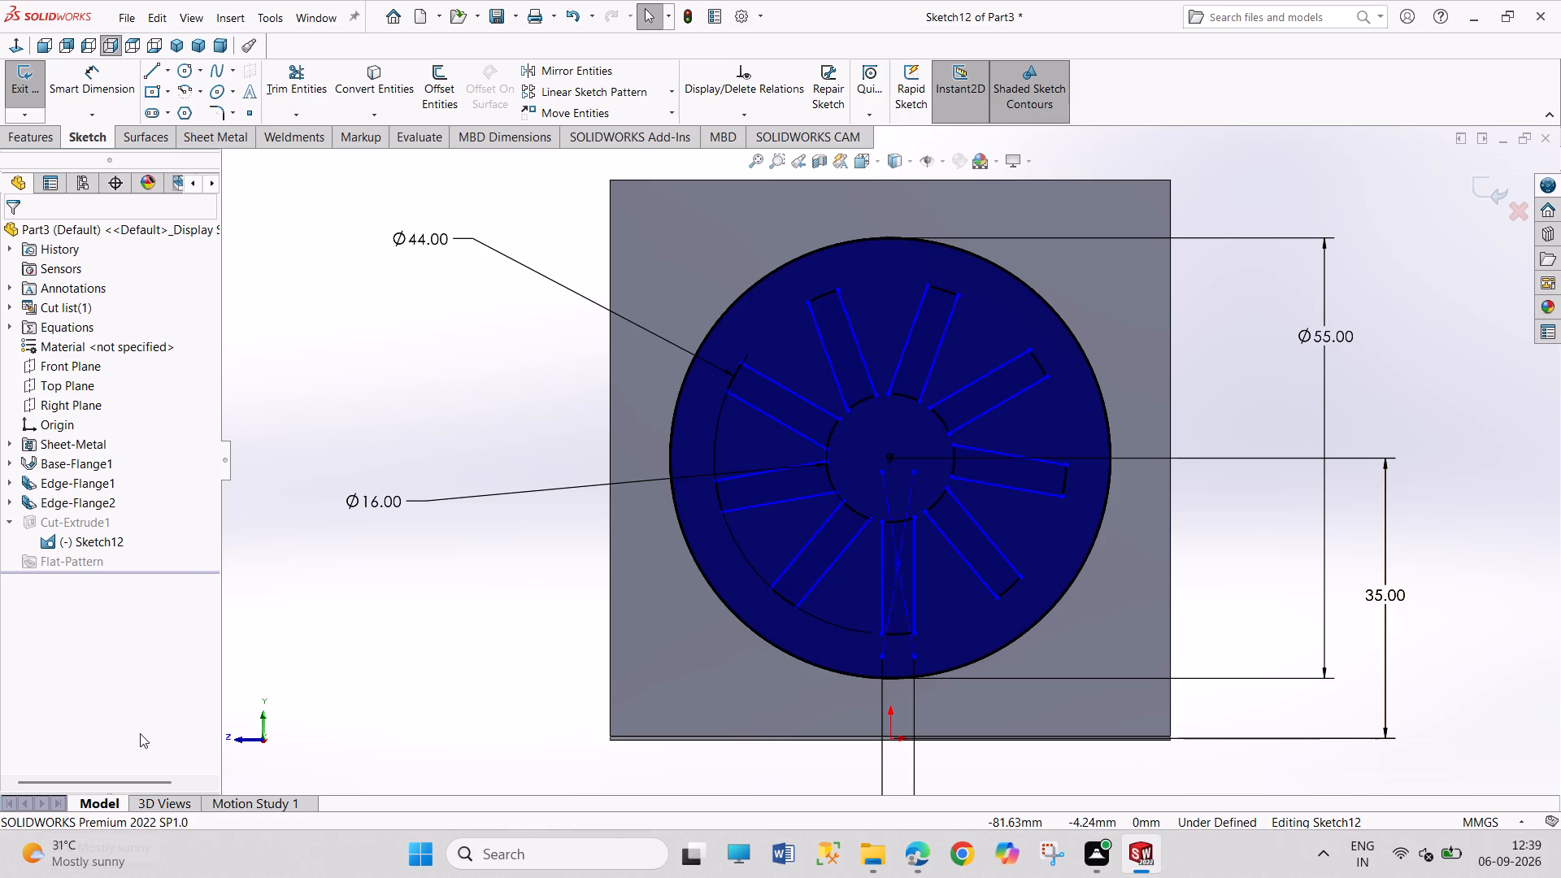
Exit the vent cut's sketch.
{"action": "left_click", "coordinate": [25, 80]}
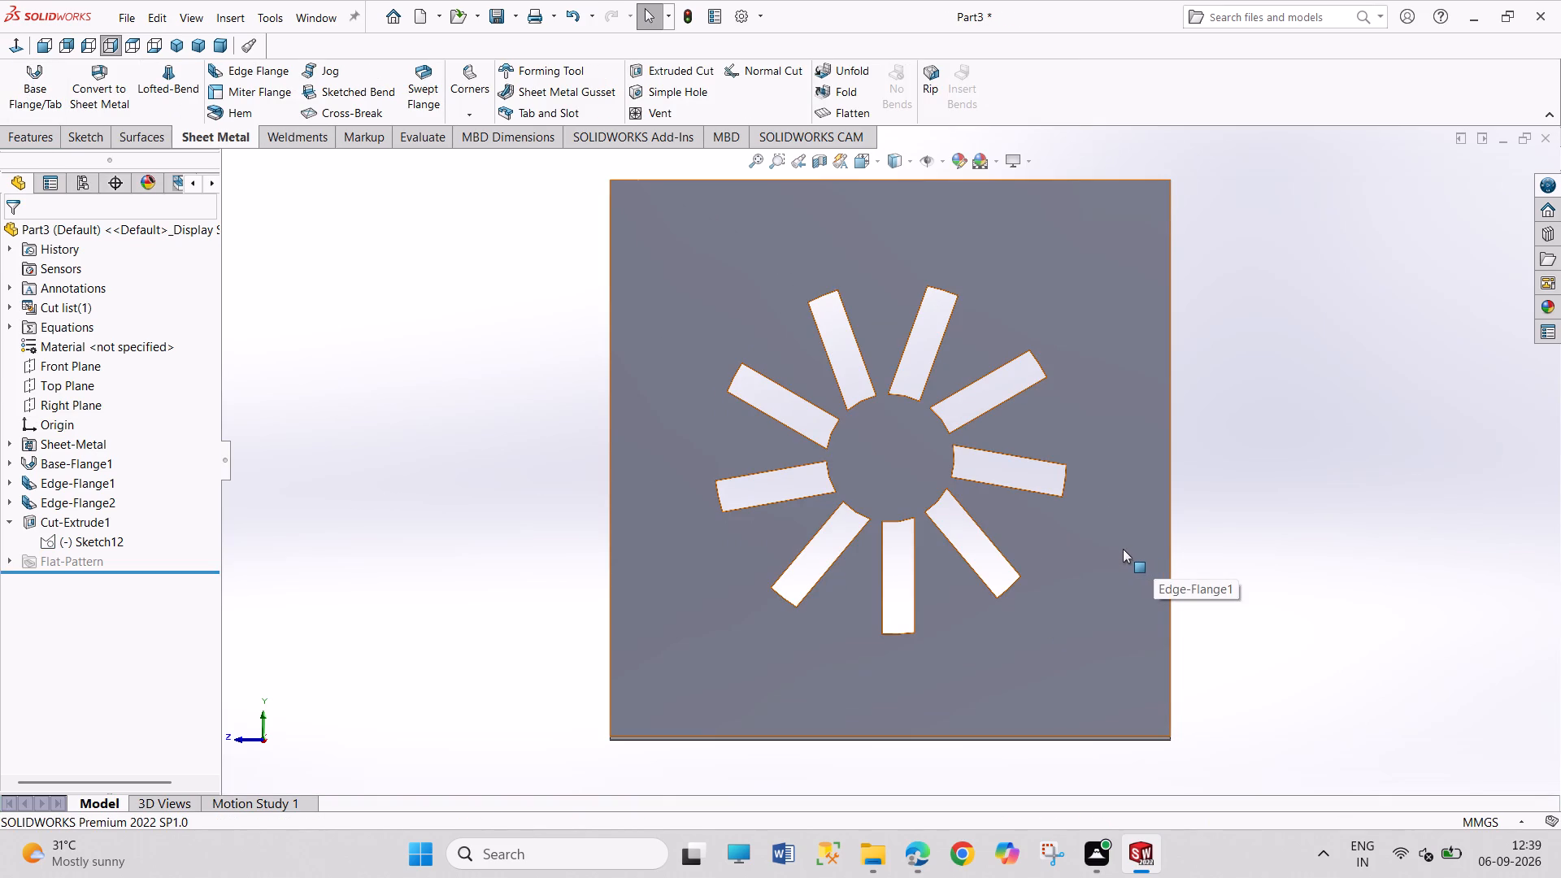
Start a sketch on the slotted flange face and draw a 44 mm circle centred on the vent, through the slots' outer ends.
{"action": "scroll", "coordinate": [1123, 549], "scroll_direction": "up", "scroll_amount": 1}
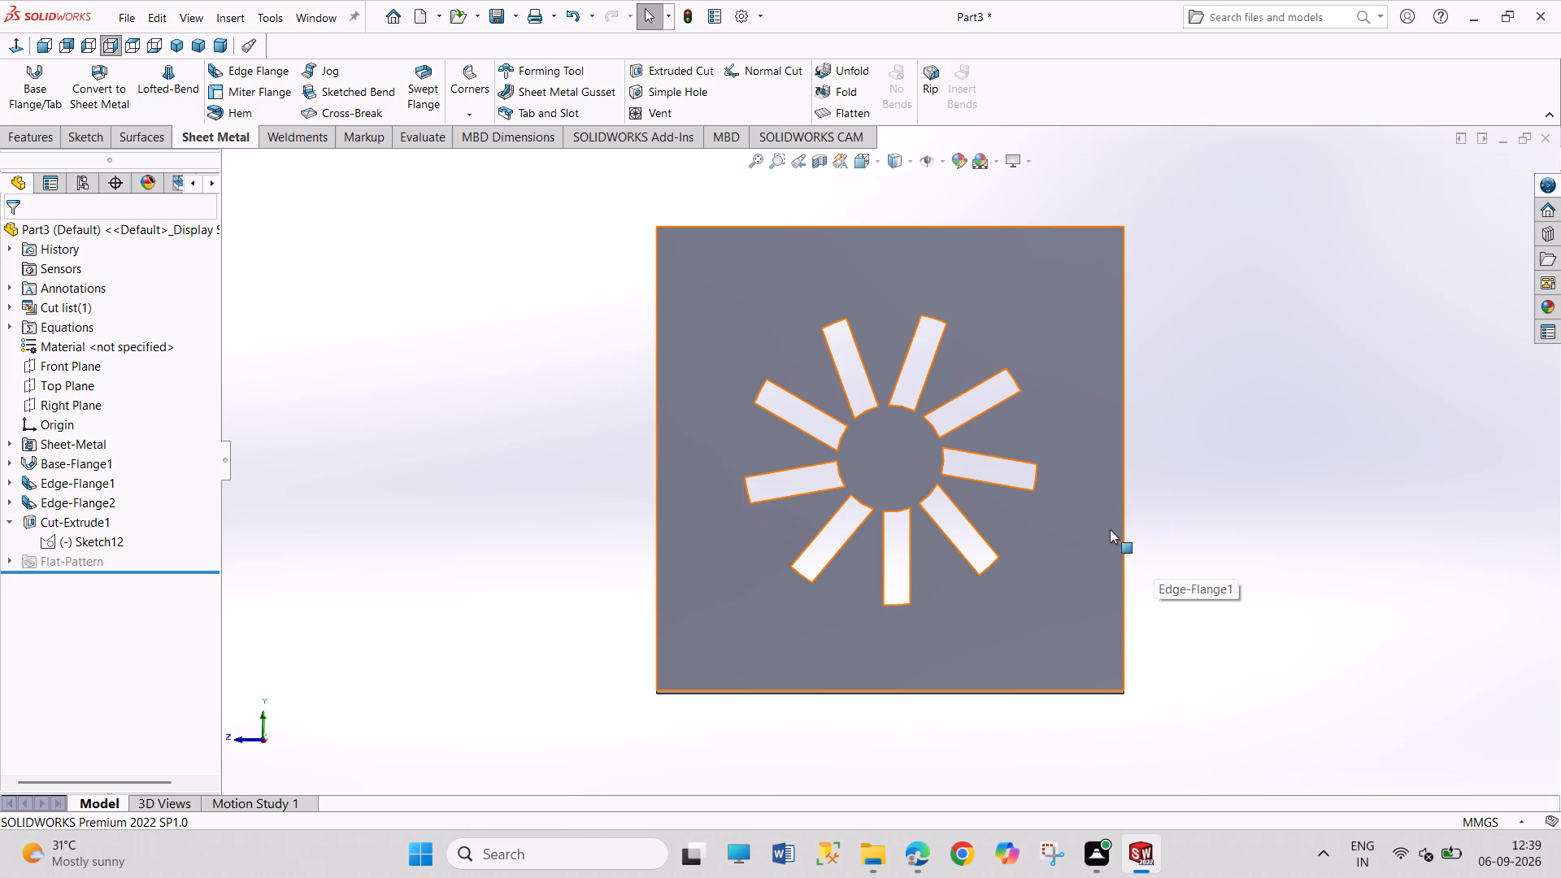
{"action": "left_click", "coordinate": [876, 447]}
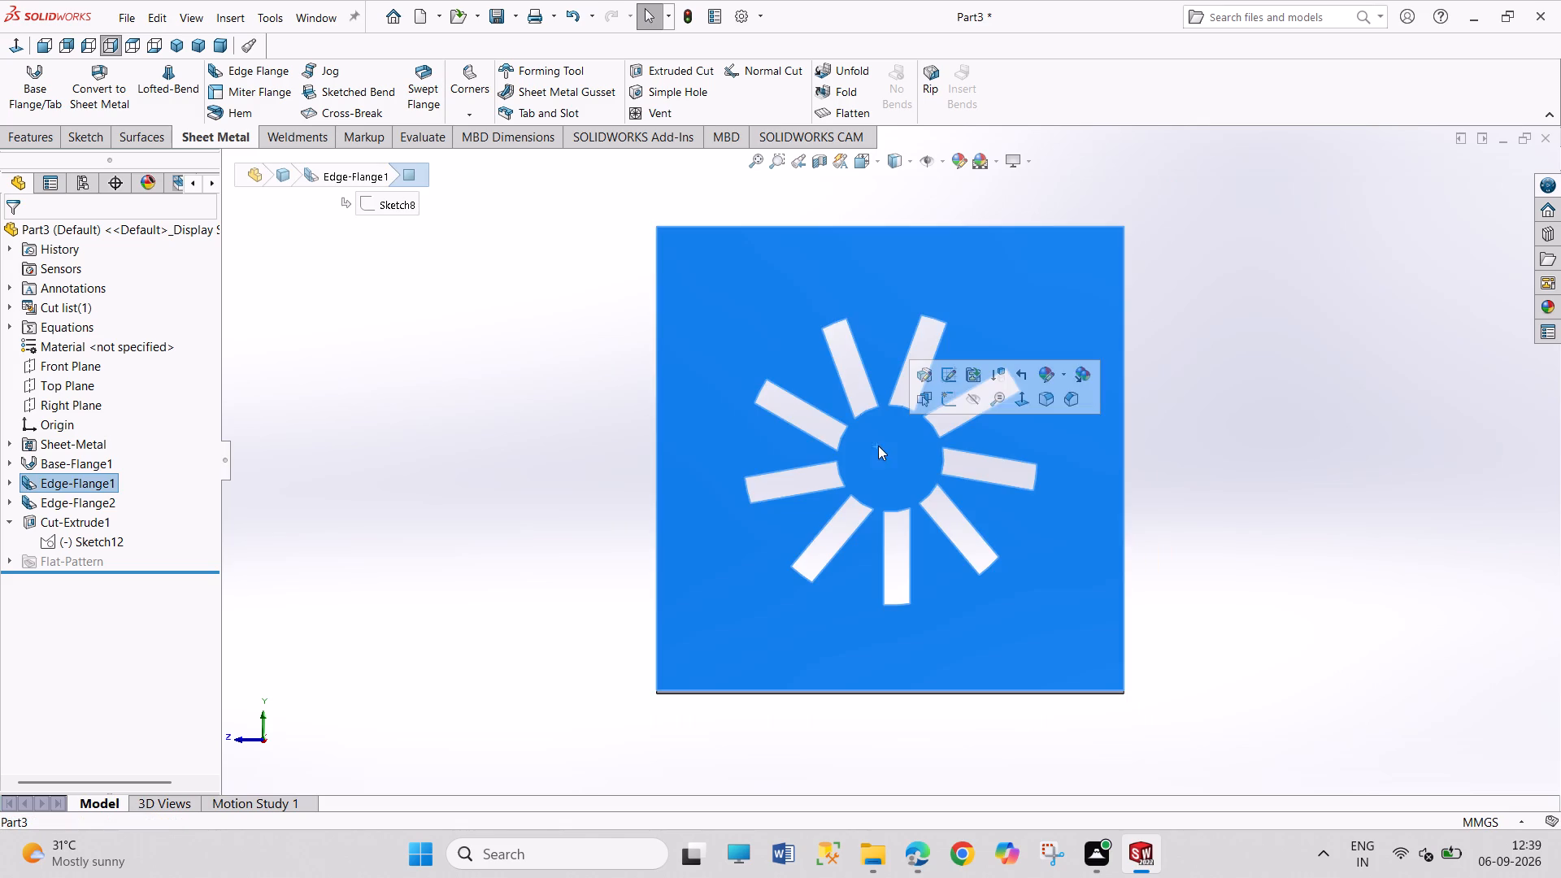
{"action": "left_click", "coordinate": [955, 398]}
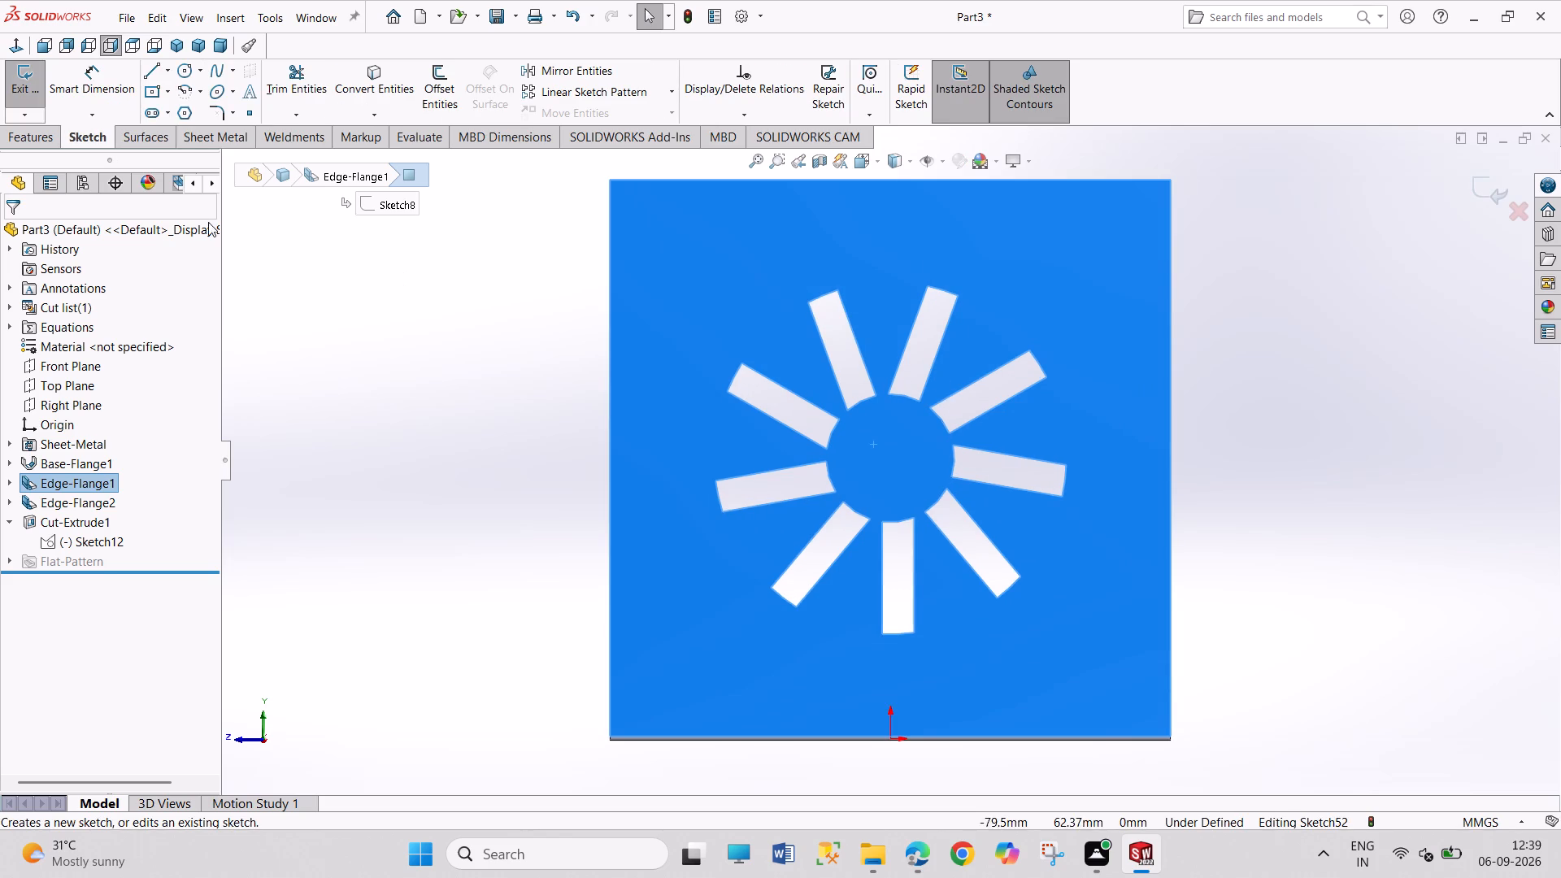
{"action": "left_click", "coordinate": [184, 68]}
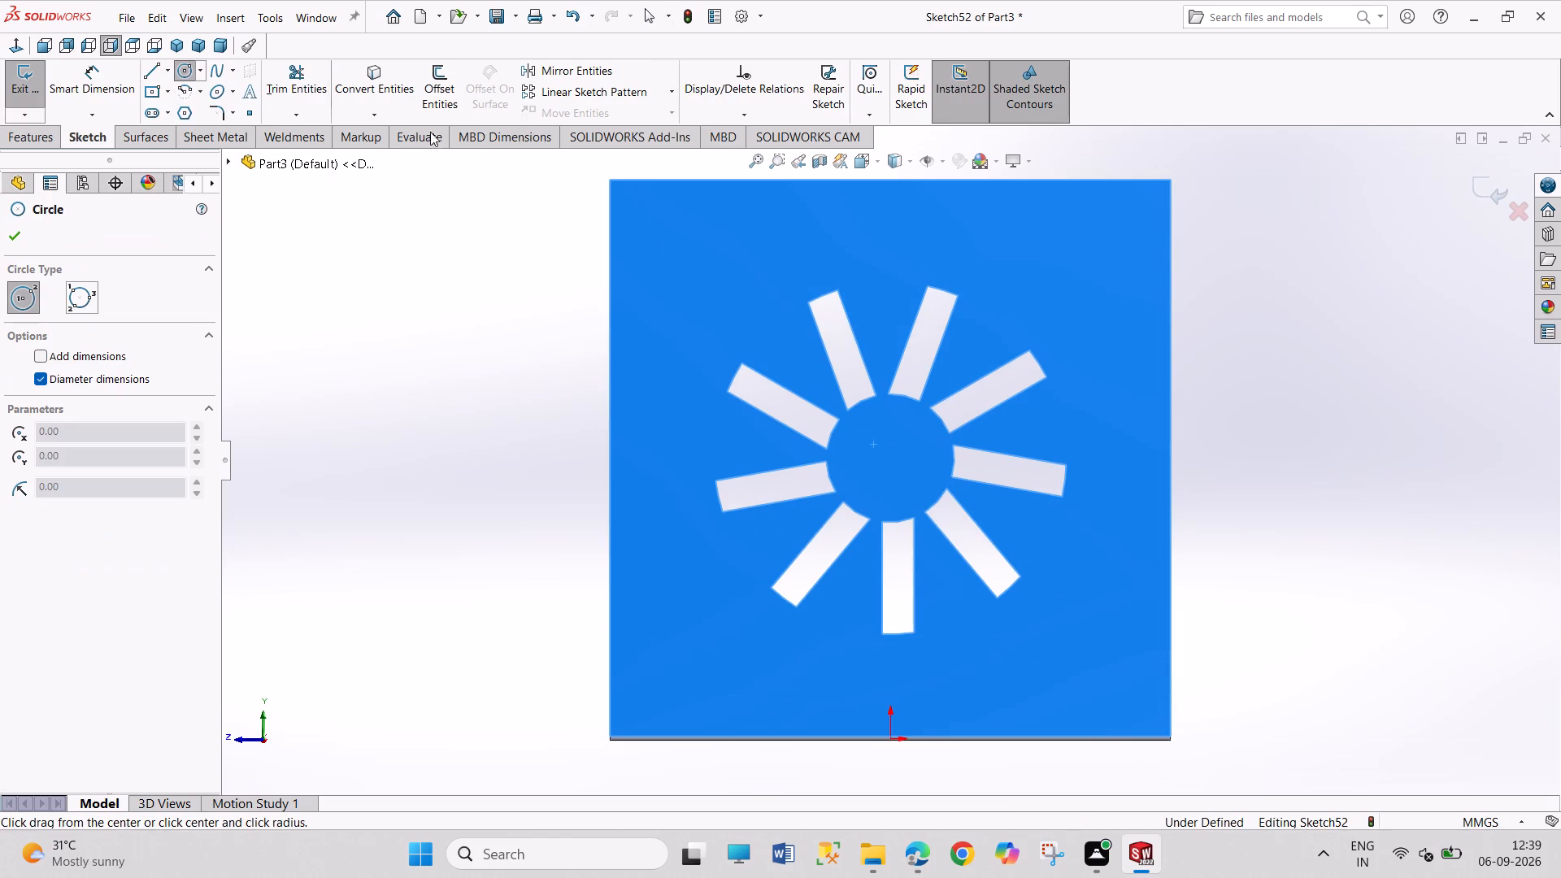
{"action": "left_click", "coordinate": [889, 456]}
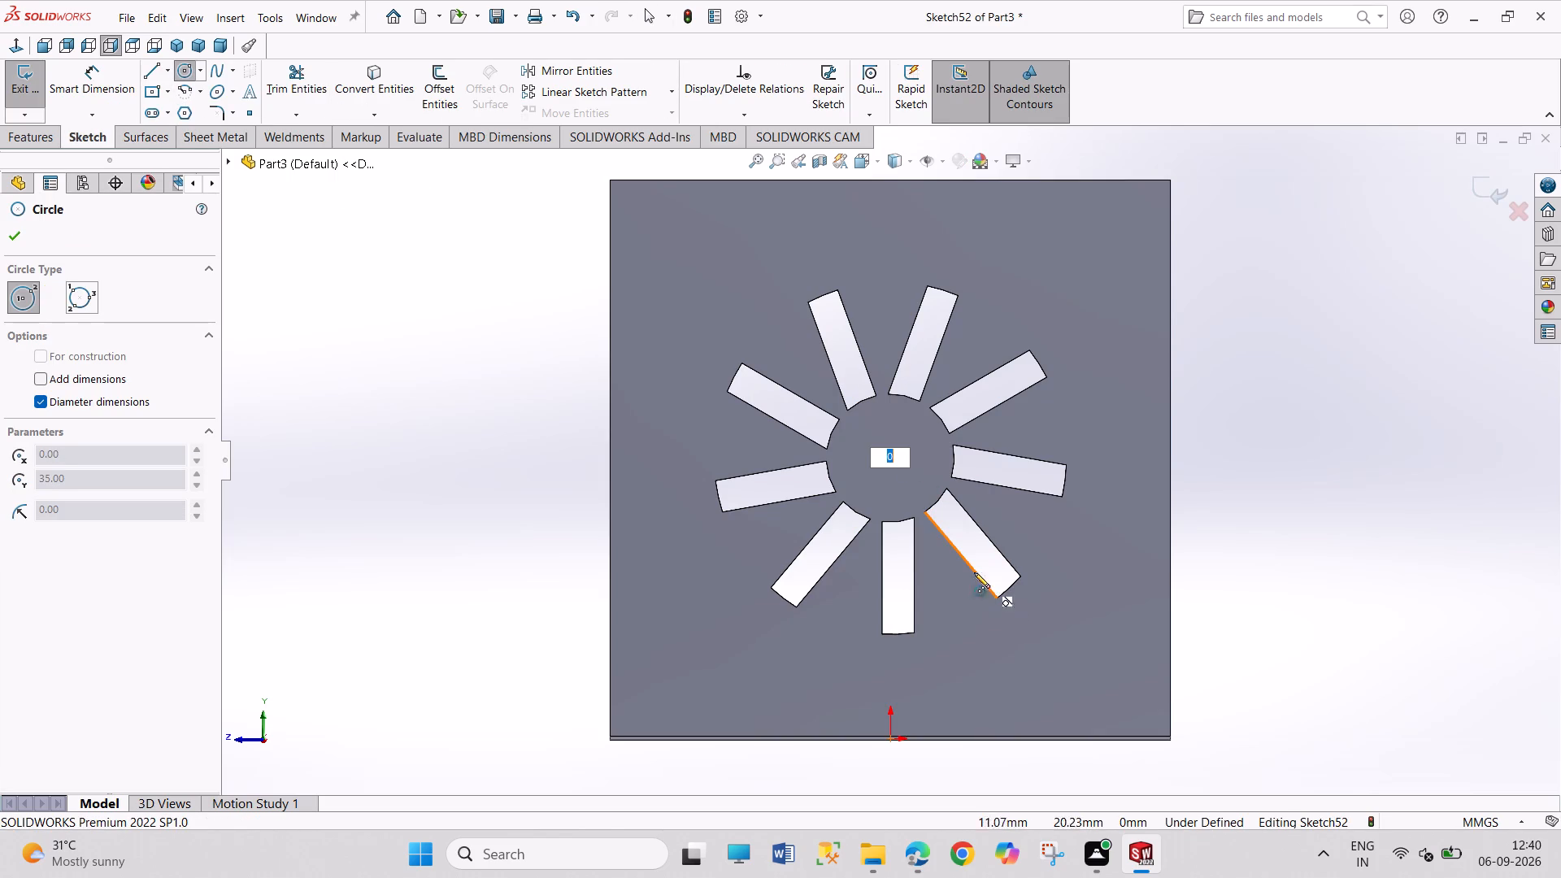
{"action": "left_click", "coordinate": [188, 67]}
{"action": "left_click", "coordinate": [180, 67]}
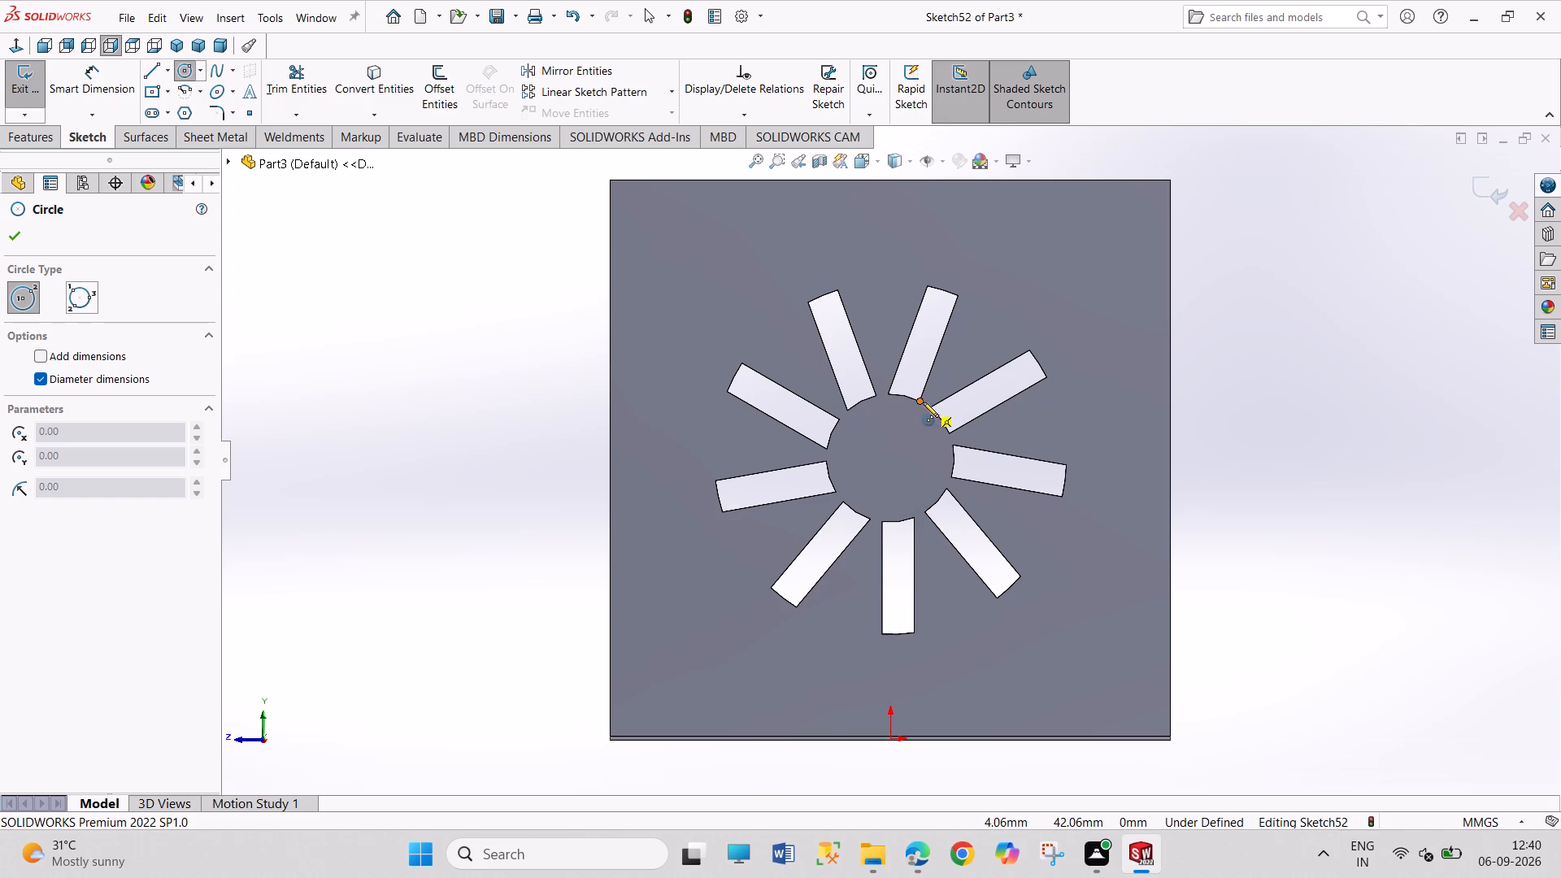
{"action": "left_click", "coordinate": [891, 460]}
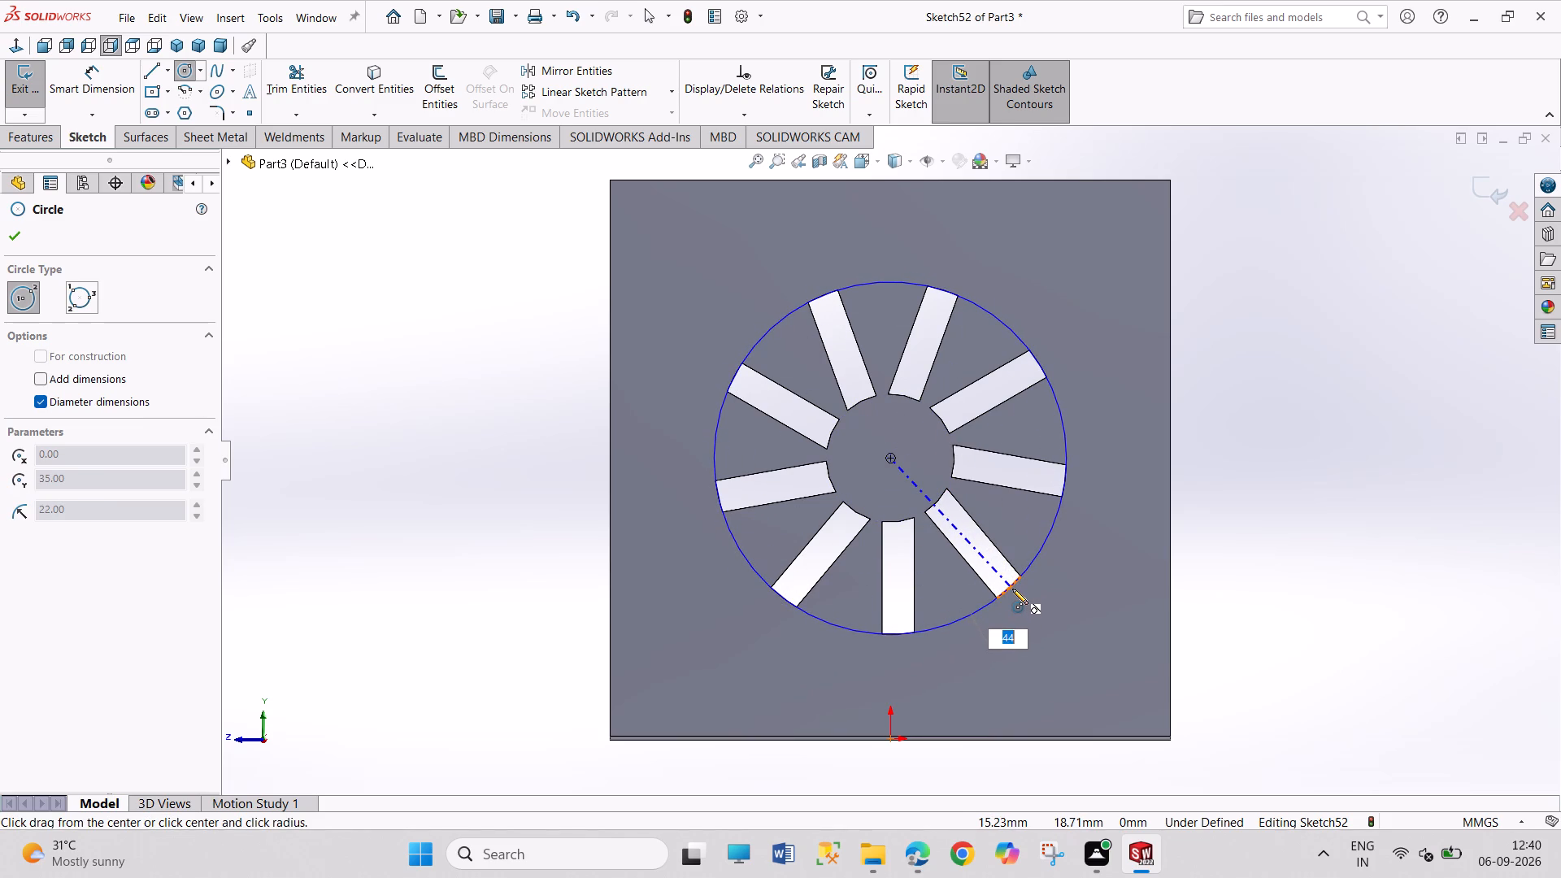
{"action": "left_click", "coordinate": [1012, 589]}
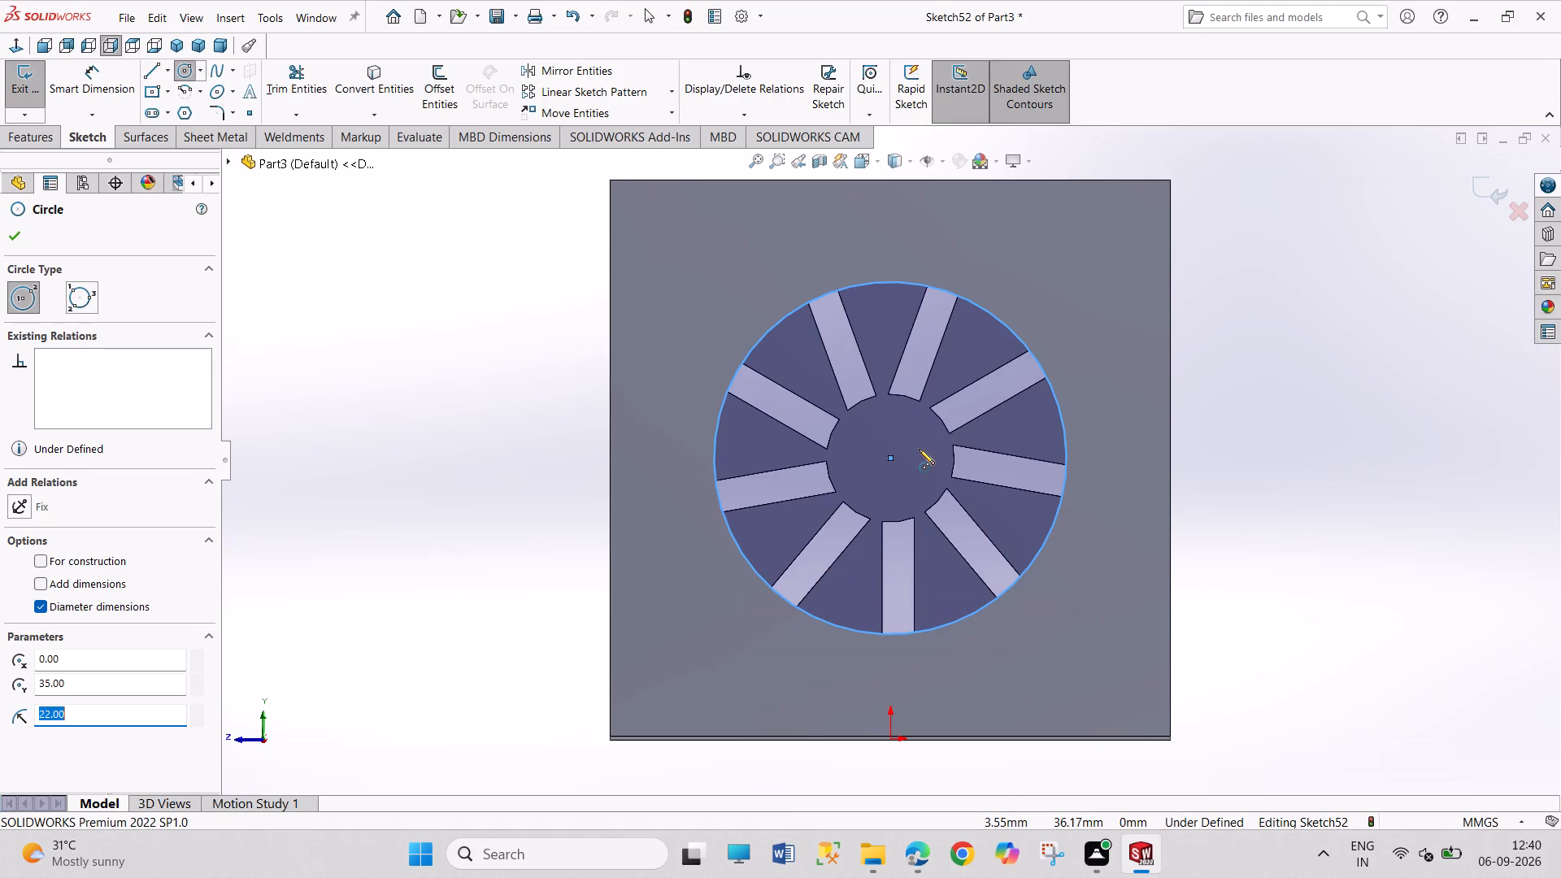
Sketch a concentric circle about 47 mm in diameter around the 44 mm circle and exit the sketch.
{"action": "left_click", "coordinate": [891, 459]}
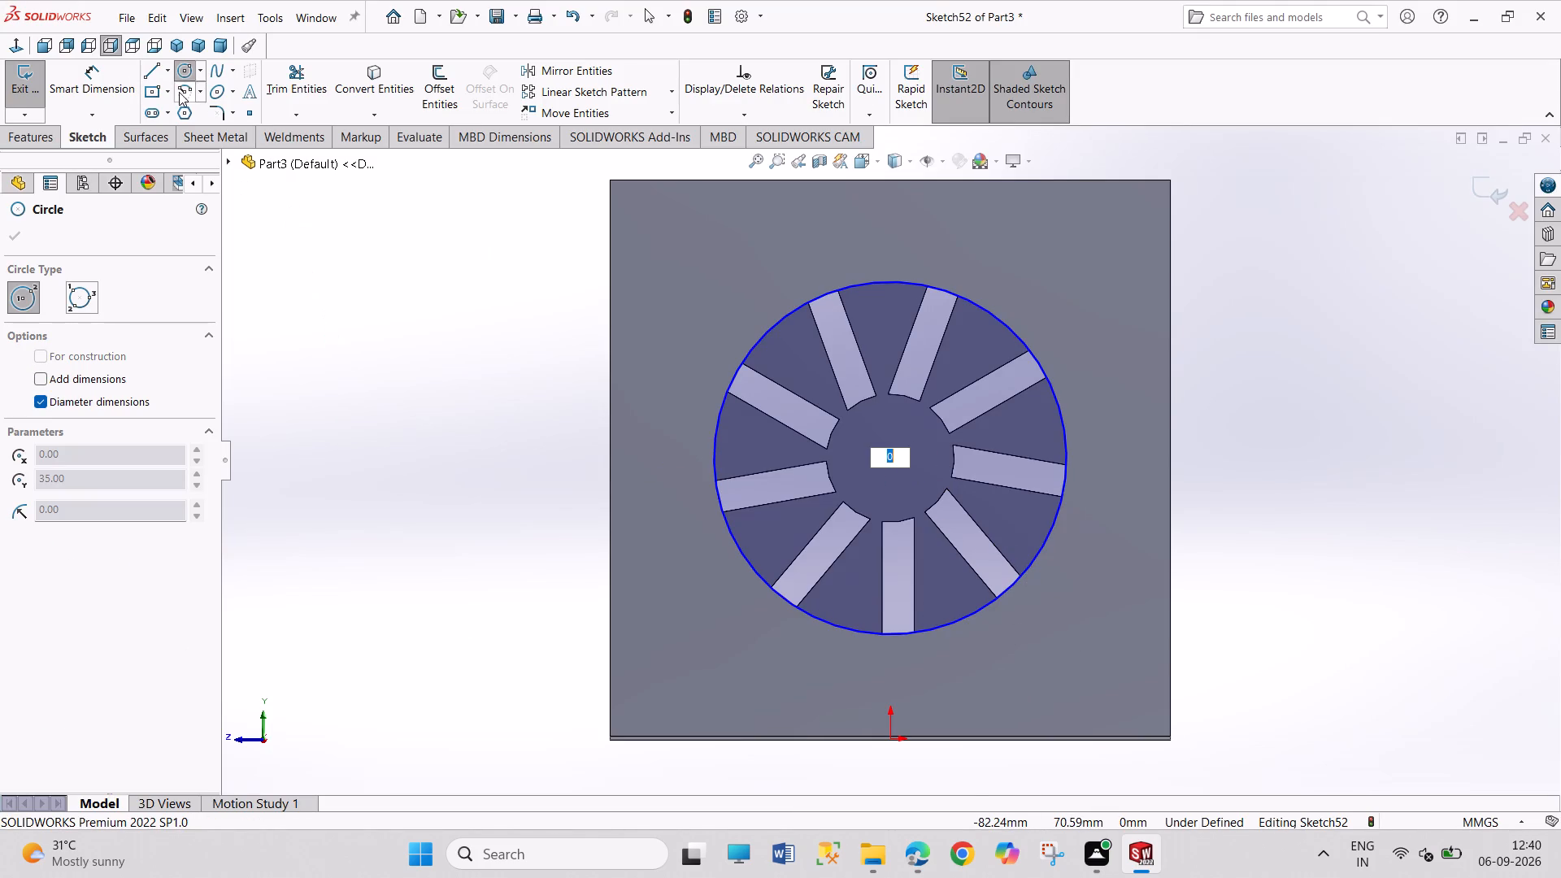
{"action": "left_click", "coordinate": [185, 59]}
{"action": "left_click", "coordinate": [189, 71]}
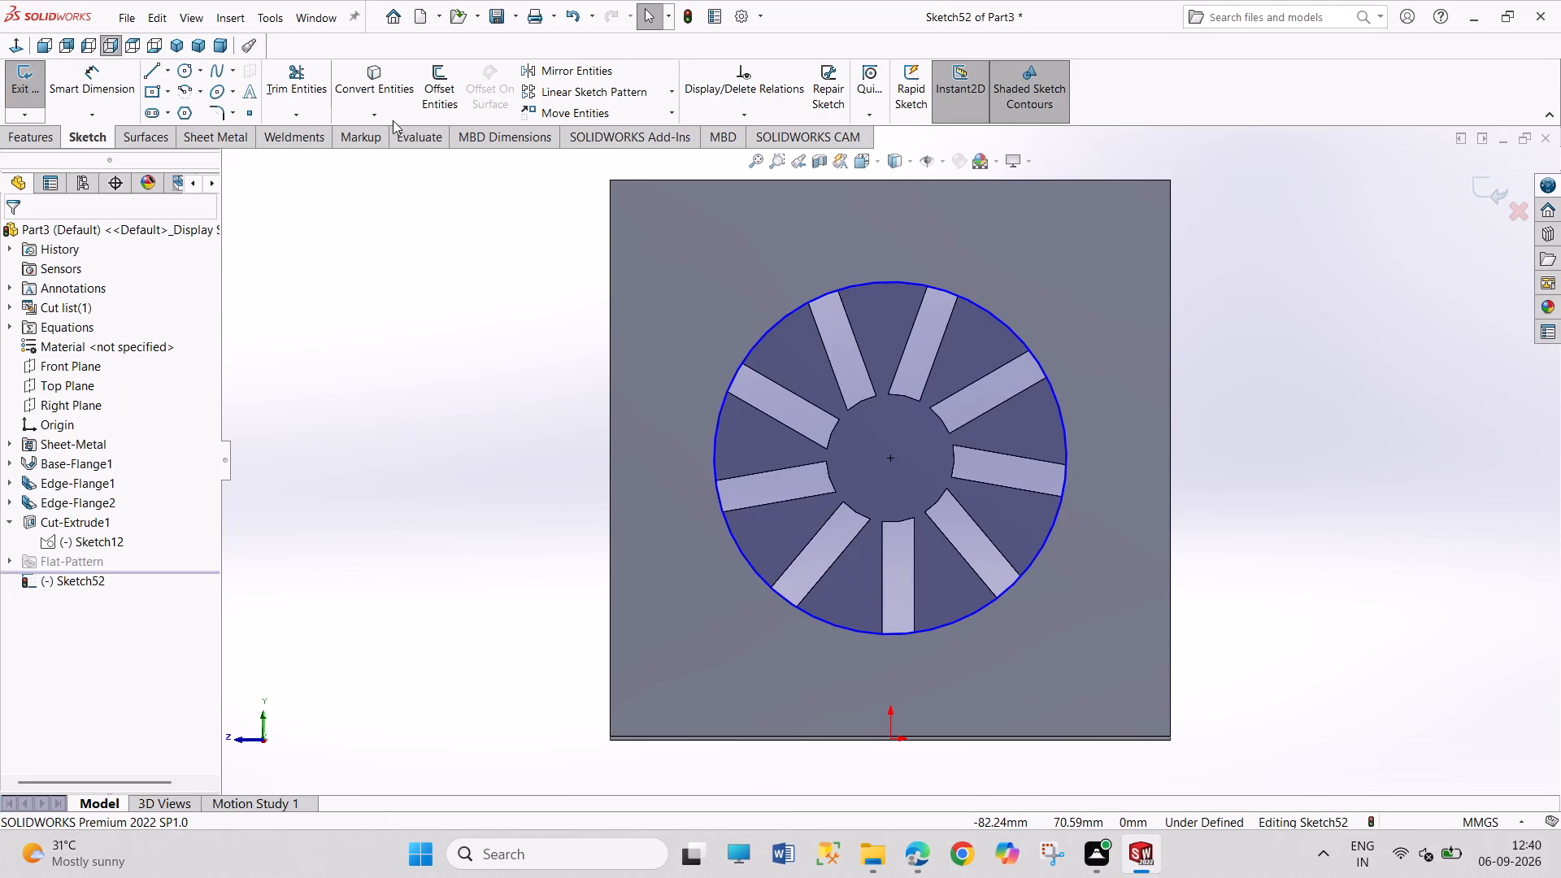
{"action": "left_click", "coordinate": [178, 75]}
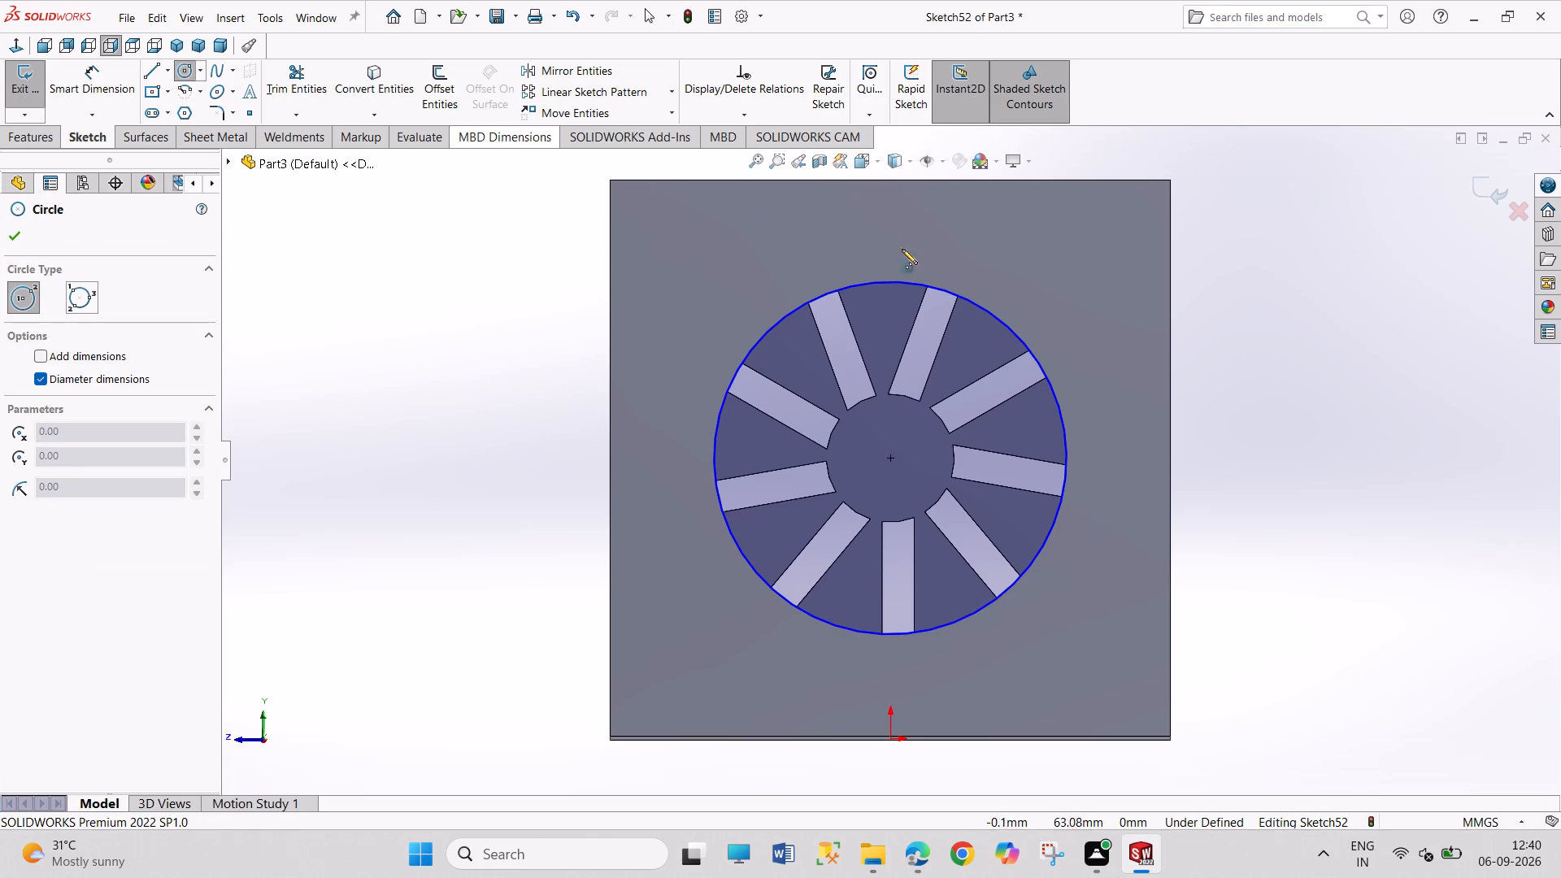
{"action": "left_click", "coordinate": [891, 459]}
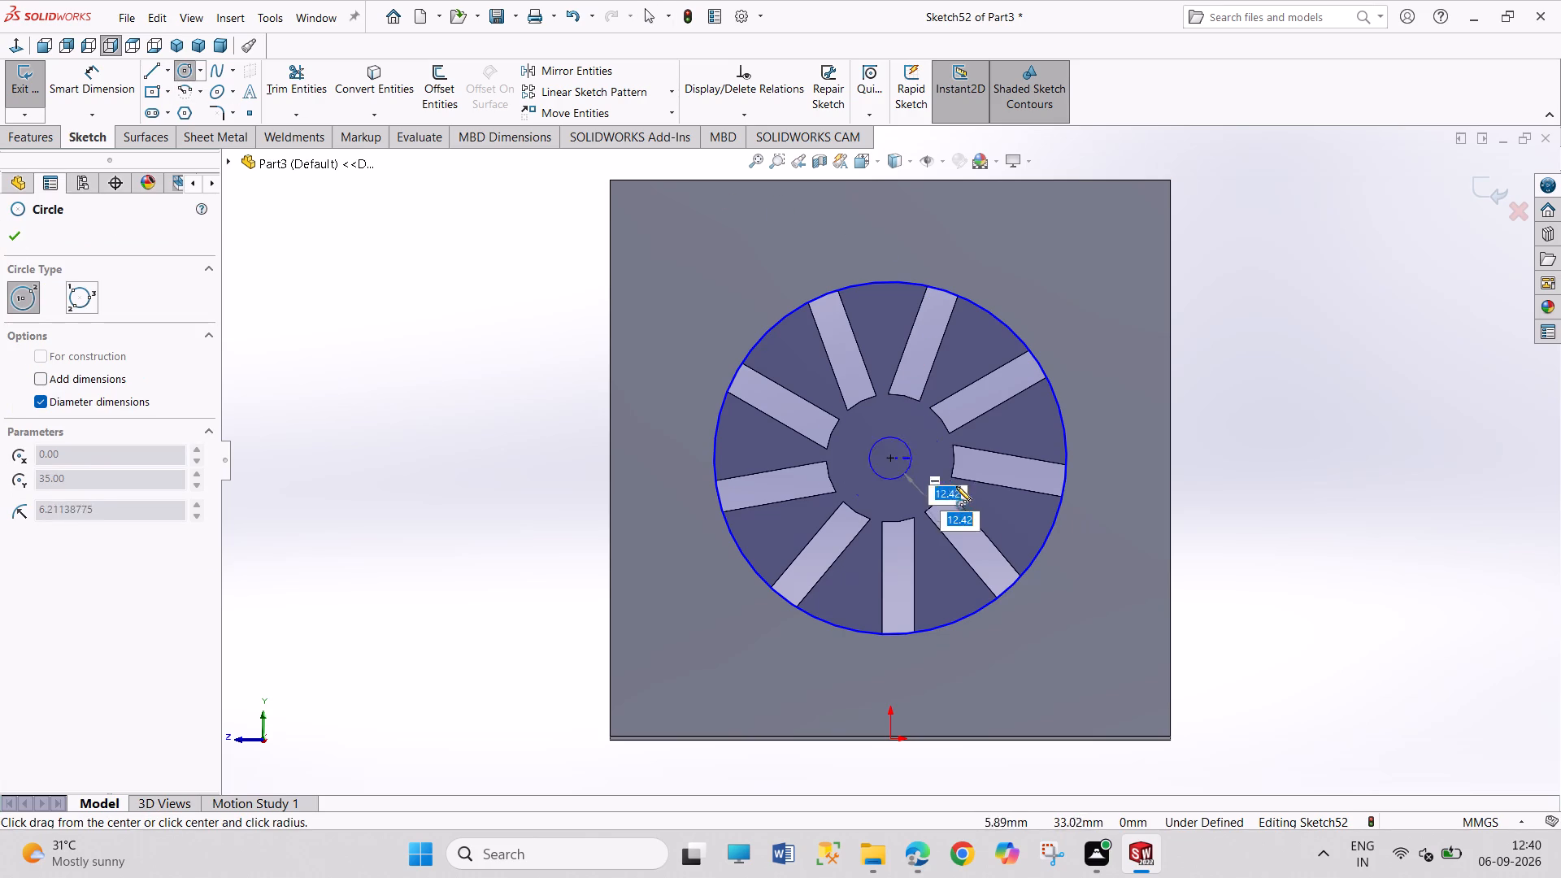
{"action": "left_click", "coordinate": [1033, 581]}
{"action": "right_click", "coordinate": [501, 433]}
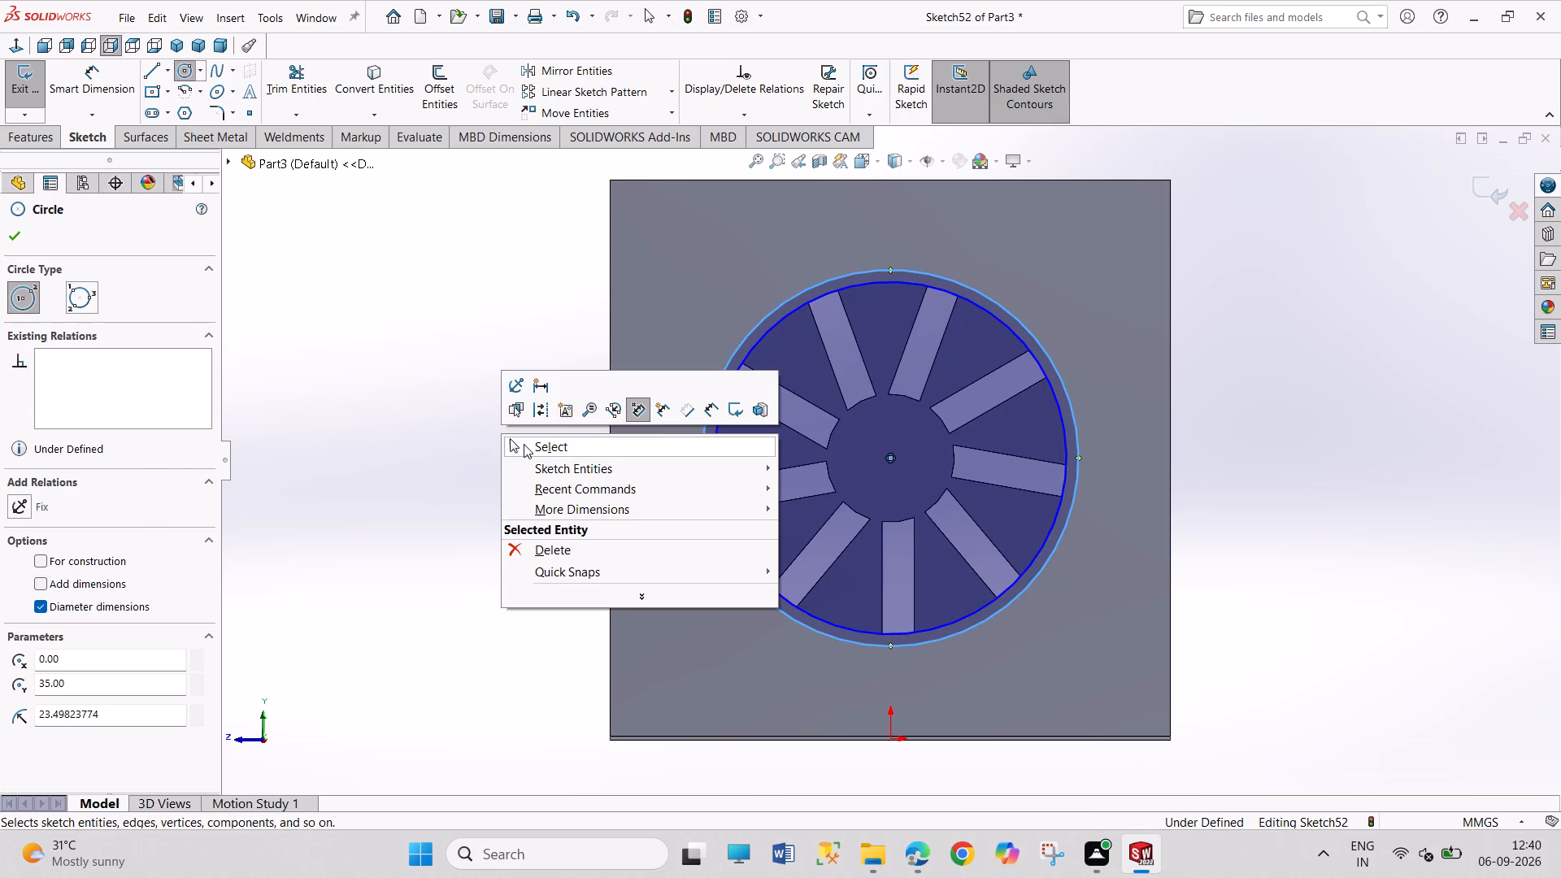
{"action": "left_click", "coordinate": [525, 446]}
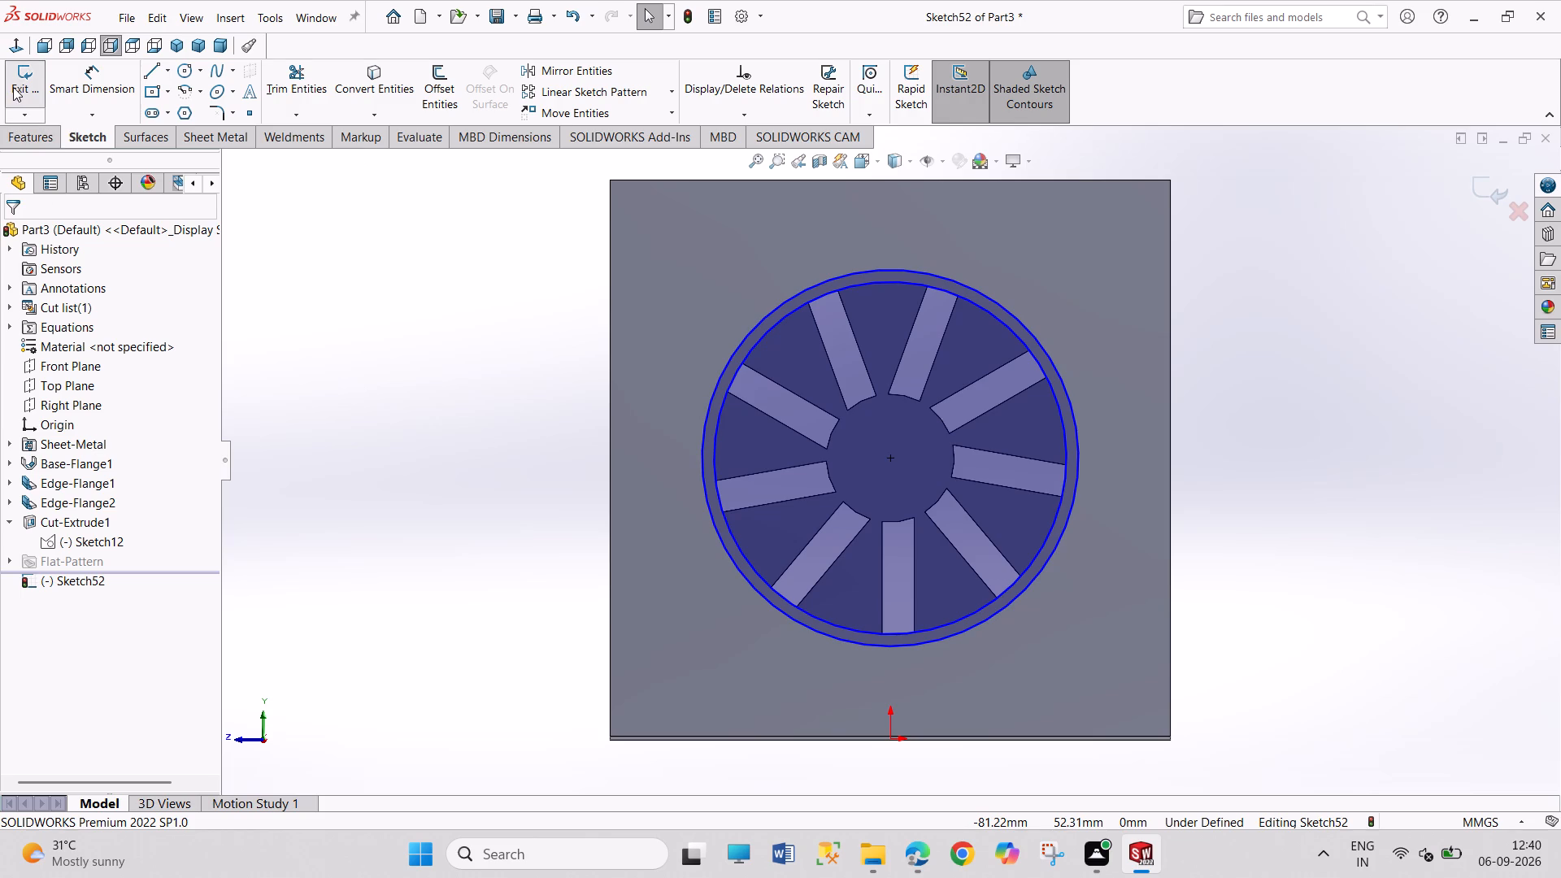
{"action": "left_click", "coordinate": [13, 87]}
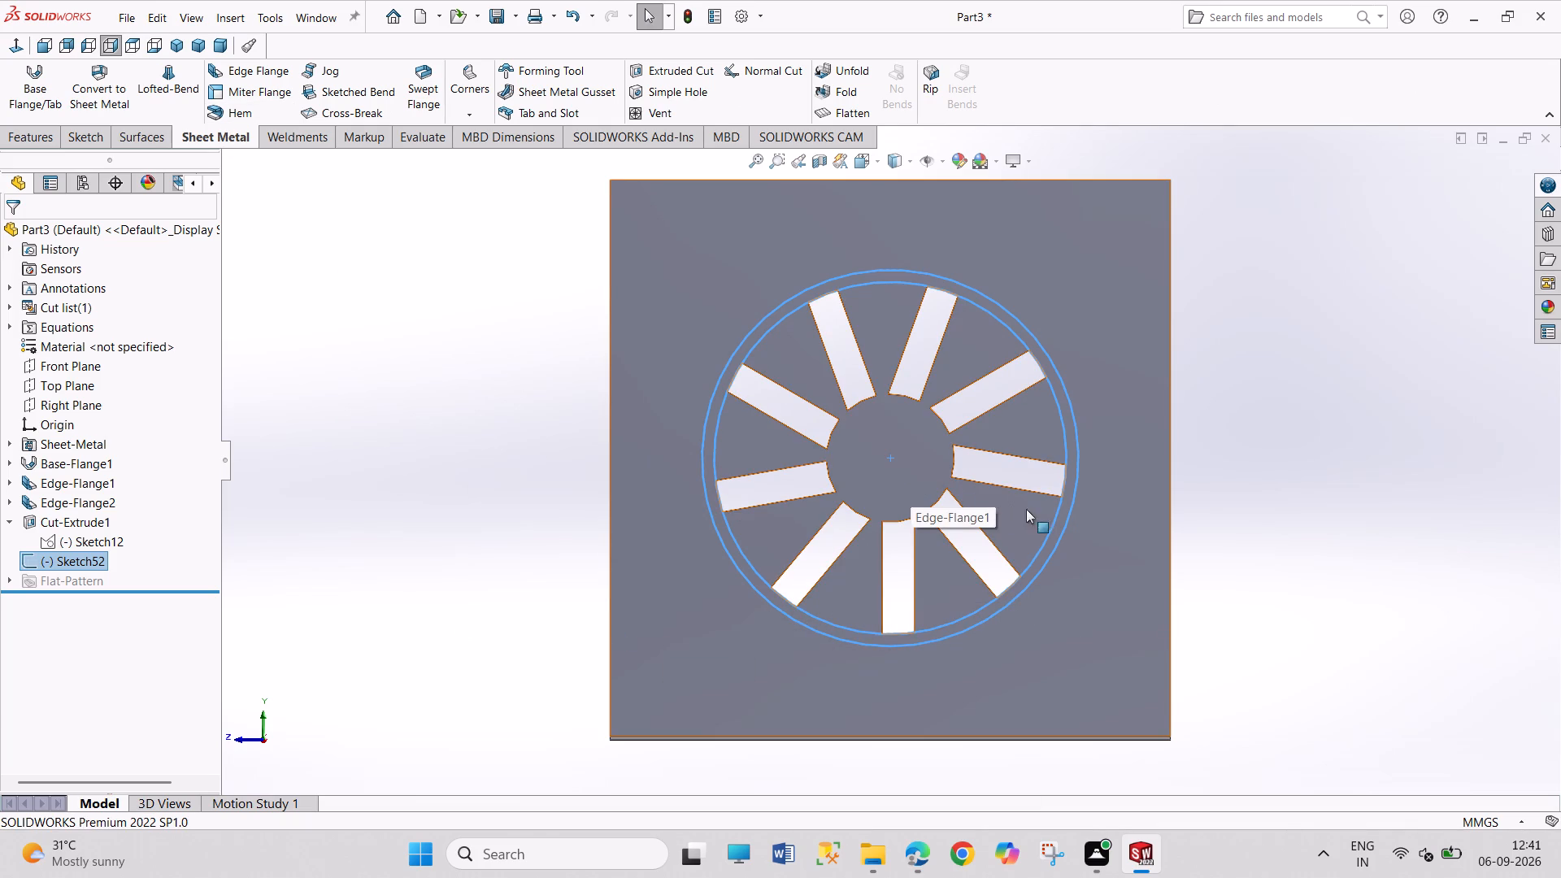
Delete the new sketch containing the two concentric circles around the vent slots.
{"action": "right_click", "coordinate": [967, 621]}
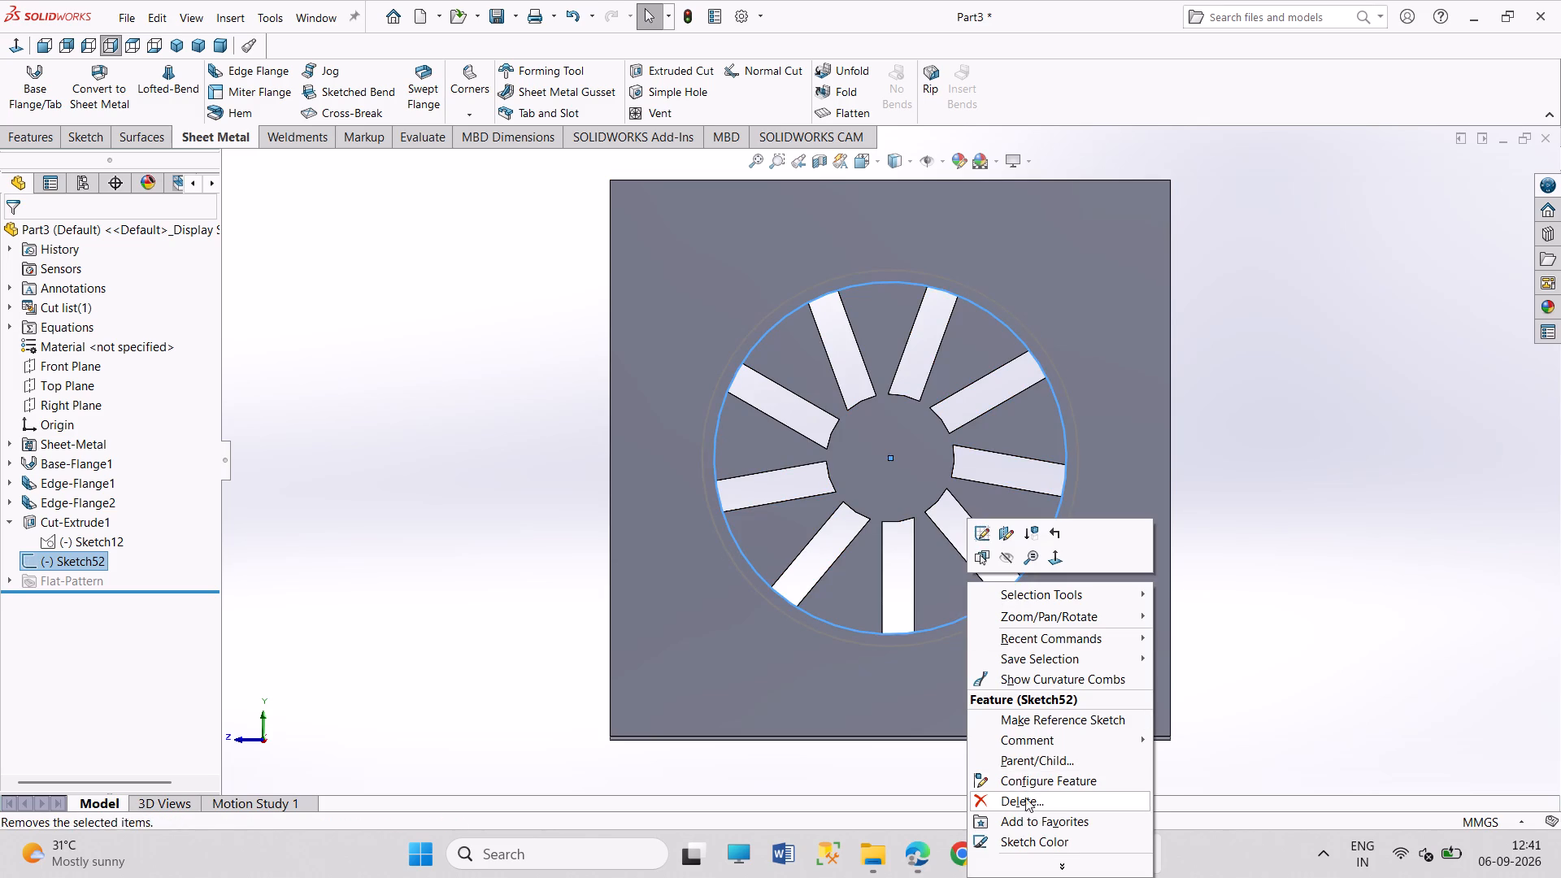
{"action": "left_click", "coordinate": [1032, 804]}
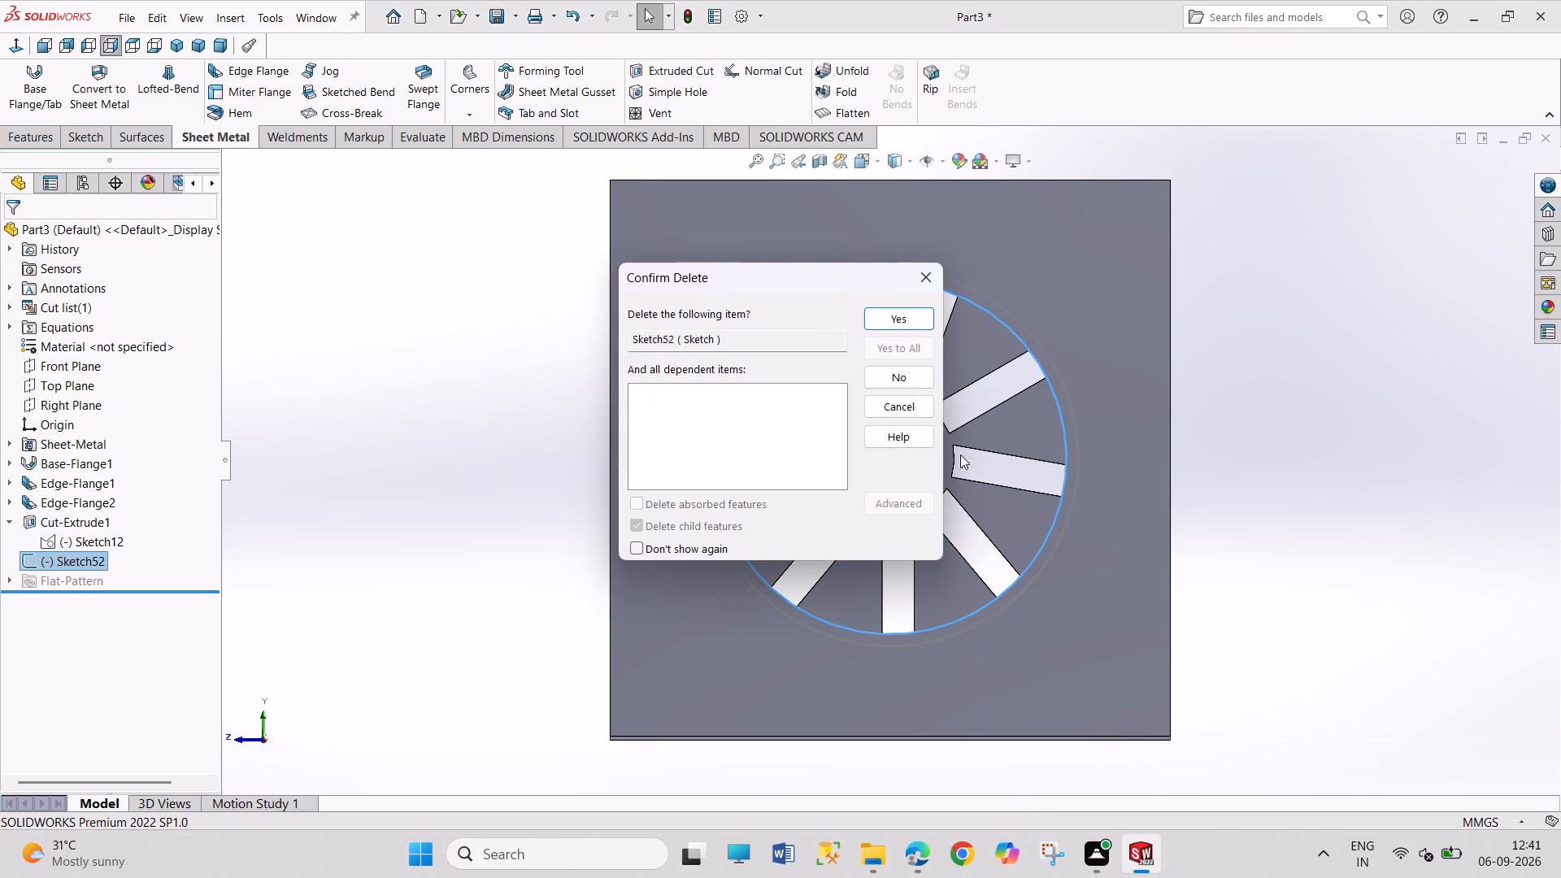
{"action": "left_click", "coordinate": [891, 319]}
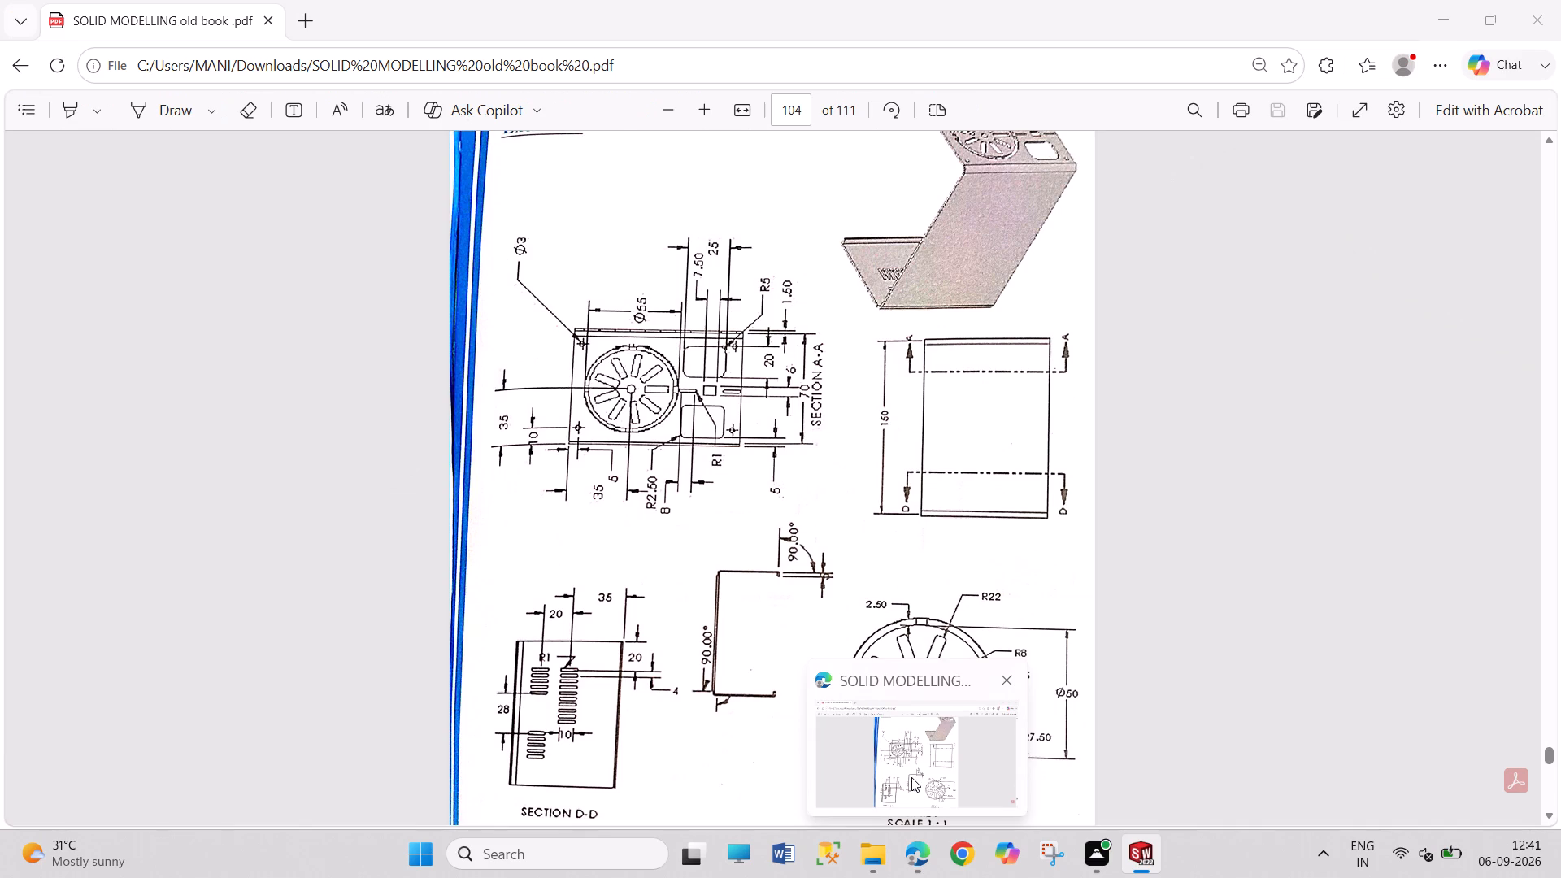
Following the PDF's vent detail, sketch a circle centred on the vent on the slotted flange face and dimension its diameter to 55 mm.
{"action": "left_click", "coordinate": [907, 761]}
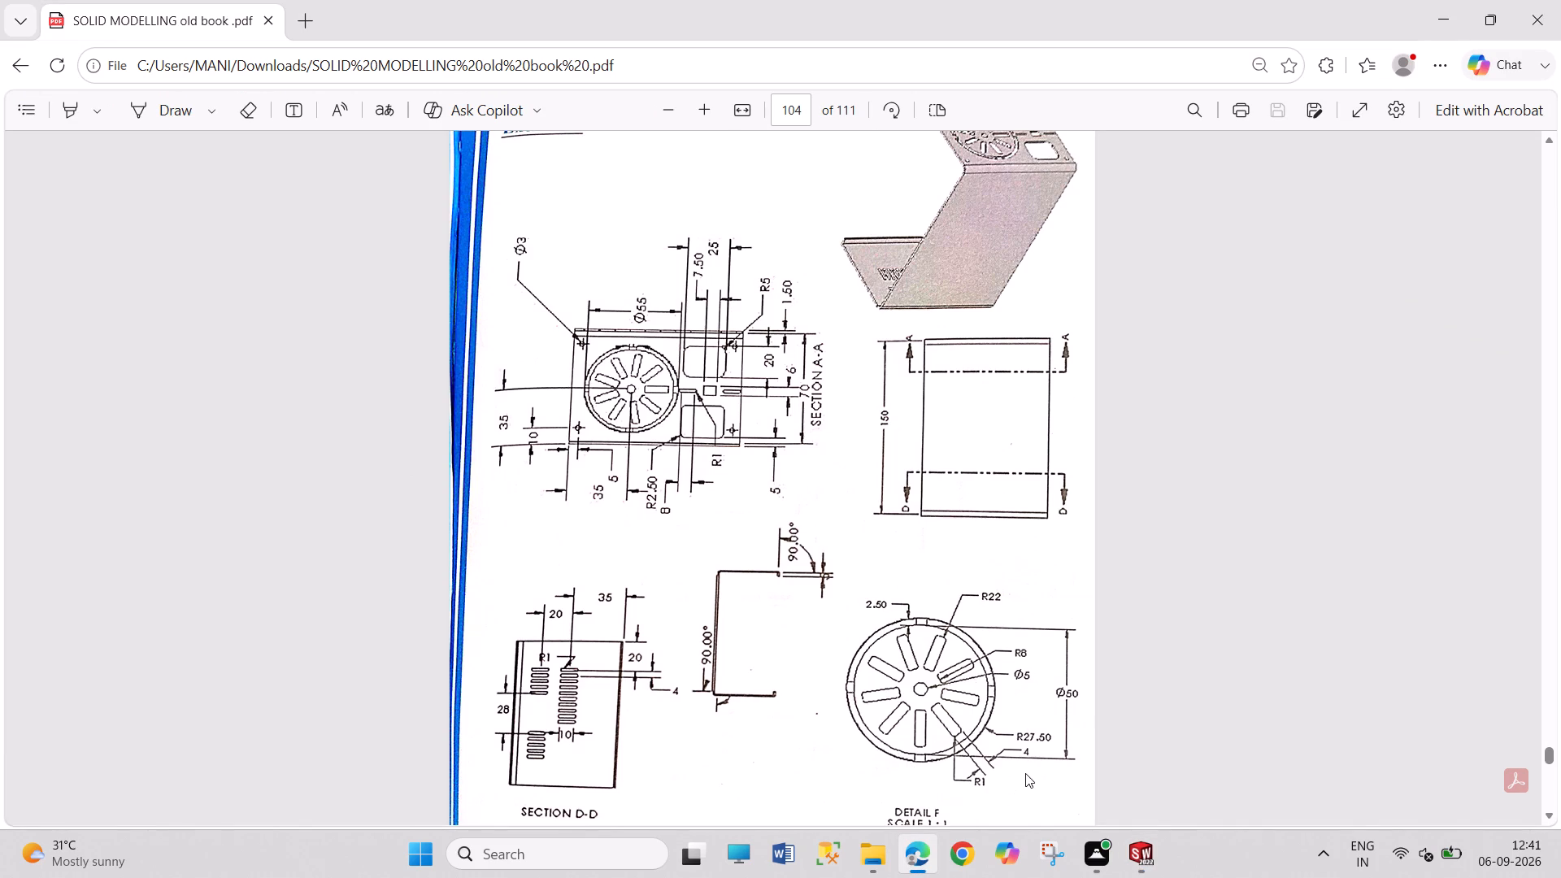
{"action": "left_click", "coordinate": [1153, 852]}
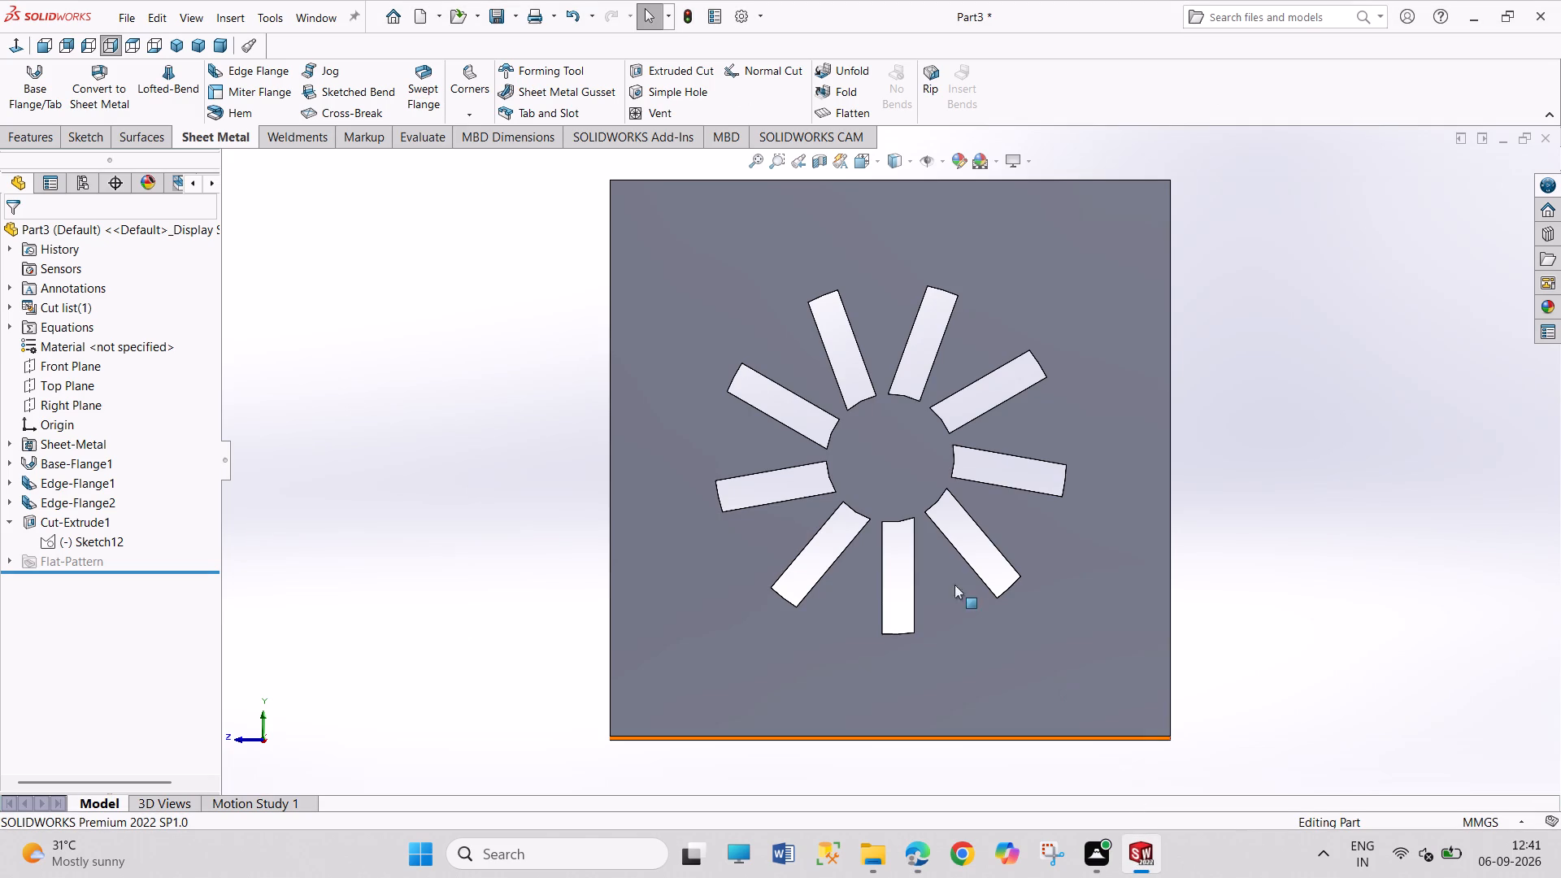
{"action": "left_click", "coordinate": [680, 550]}
{"action": "left_click", "coordinate": [753, 494]}
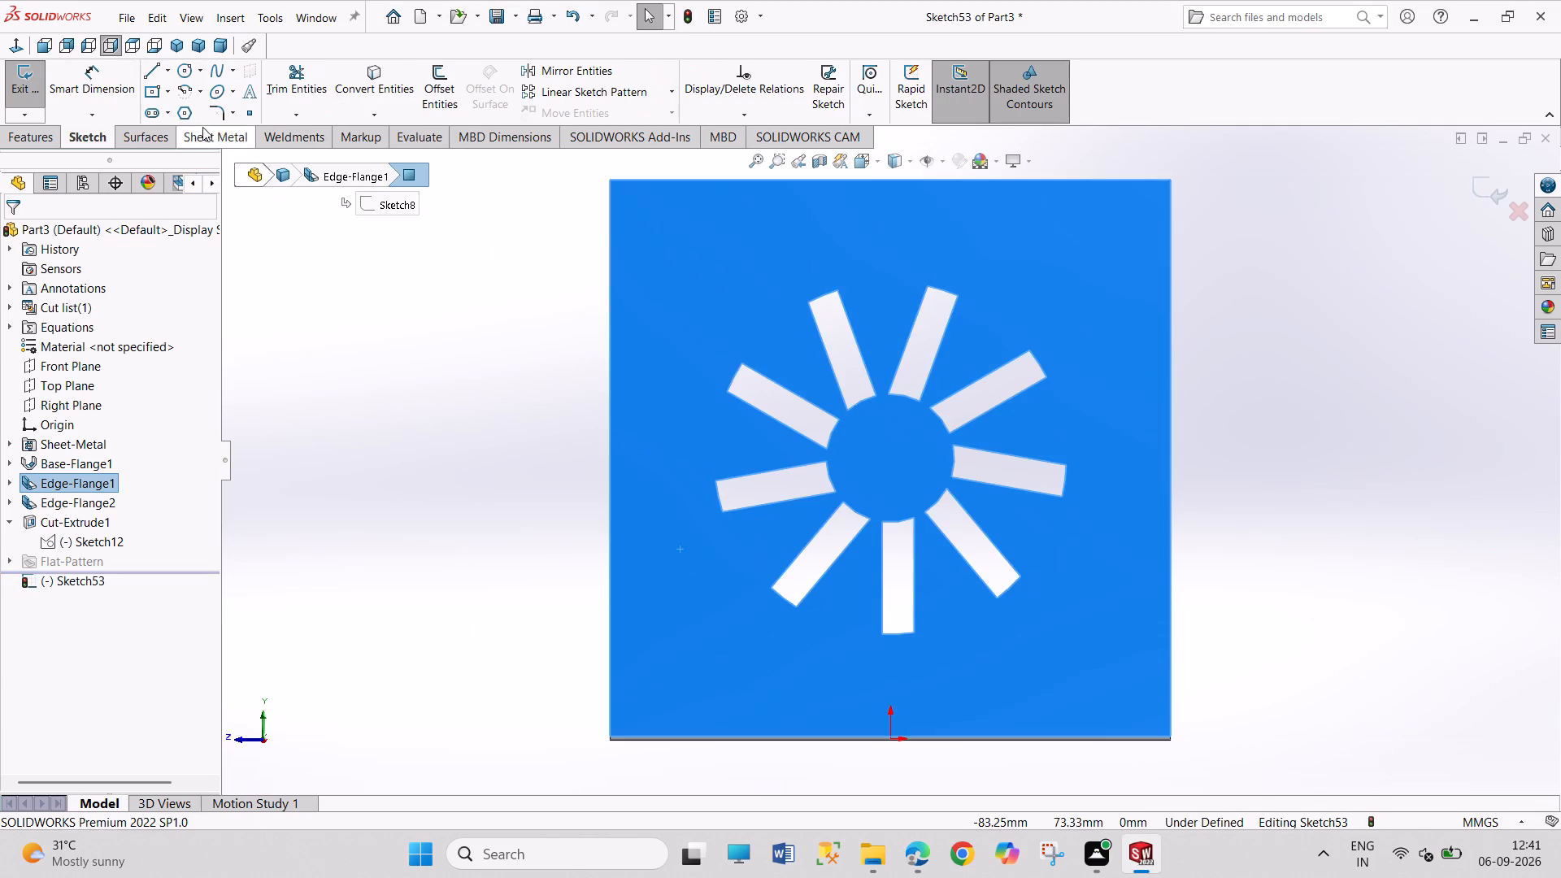
{"action": "left_click", "coordinate": [175, 77]}
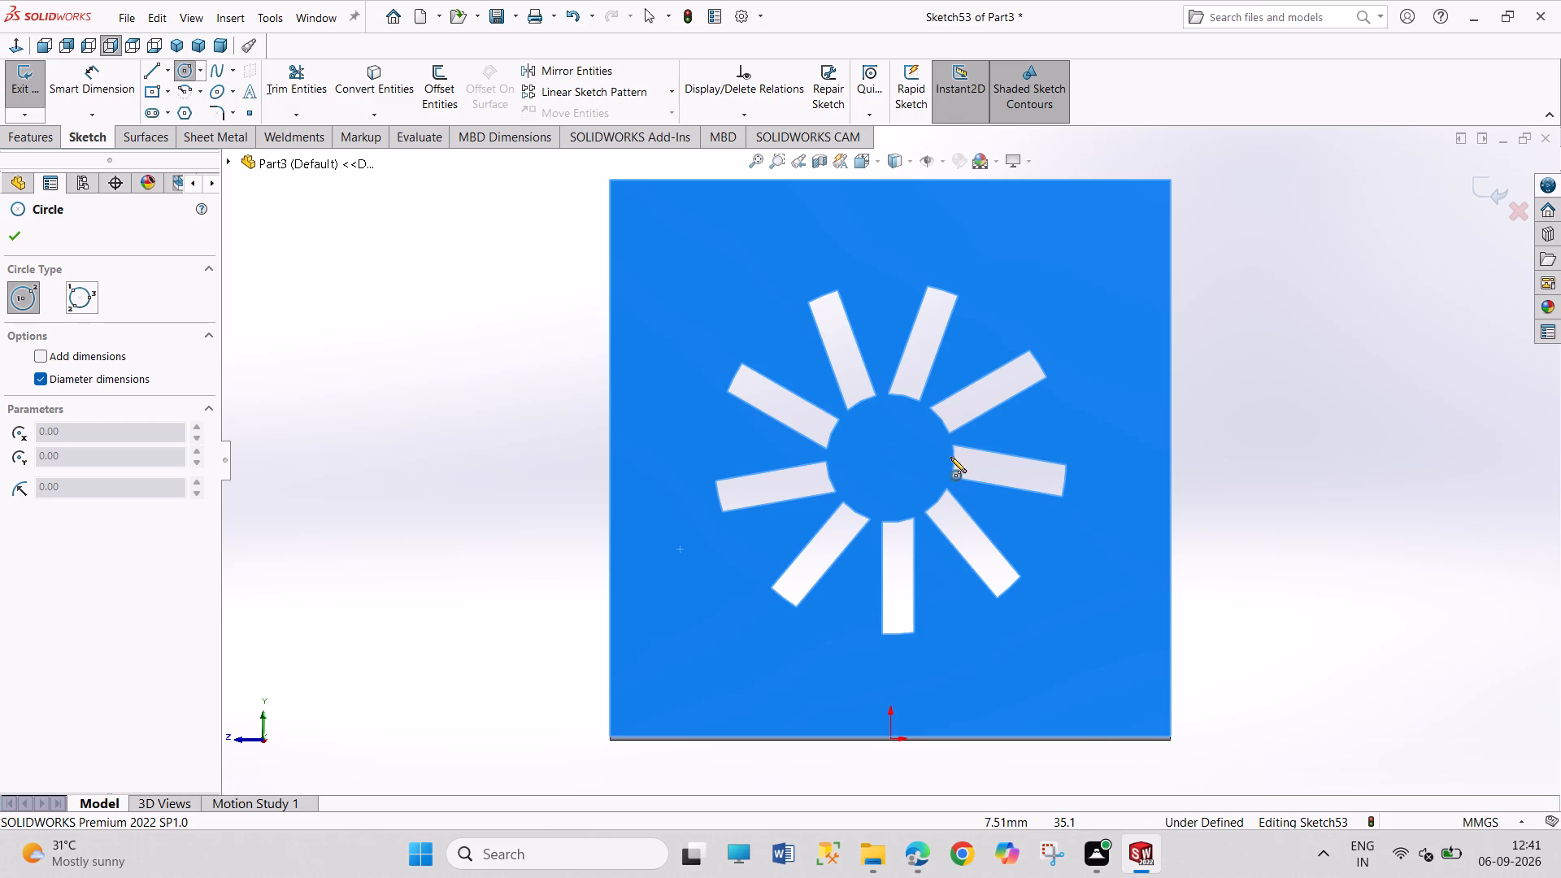
{"action": "left_click", "coordinate": [888, 458]}
{"action": "left_click", "coordinate": [1016, 655]}
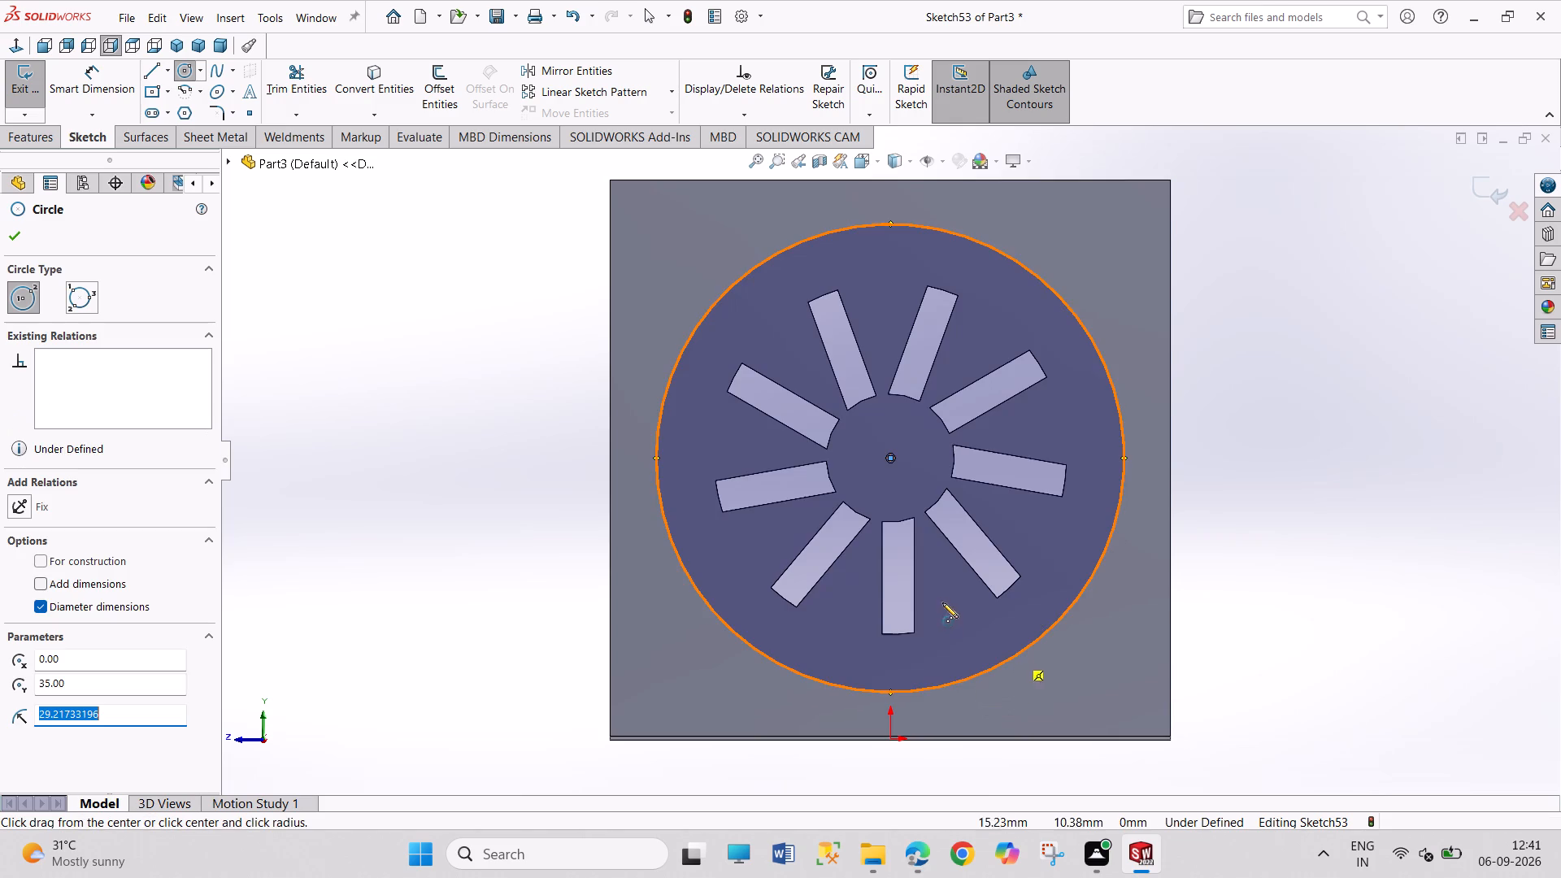
{"action": "right_click_drag", "start_coordinate": [1306, 658], "coordinate": [1228, 319]}
{"action": "left_click", "coordinate": [1115, 405]}
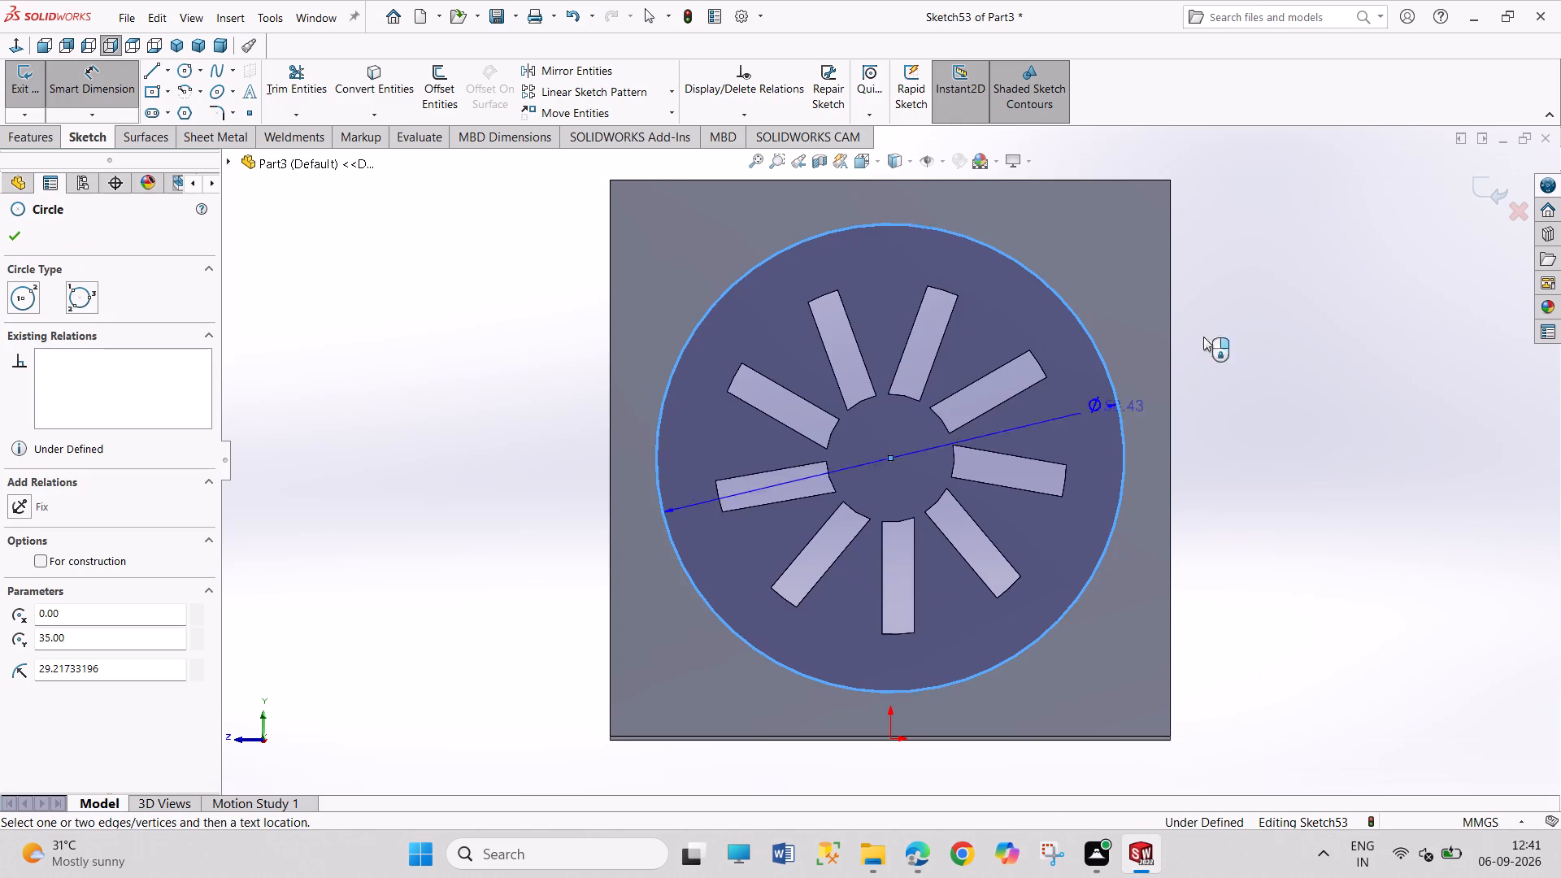
{"action": "left_click_drag", "start_coordinate": [1239, 168], "coordinate": [1208, 241]}
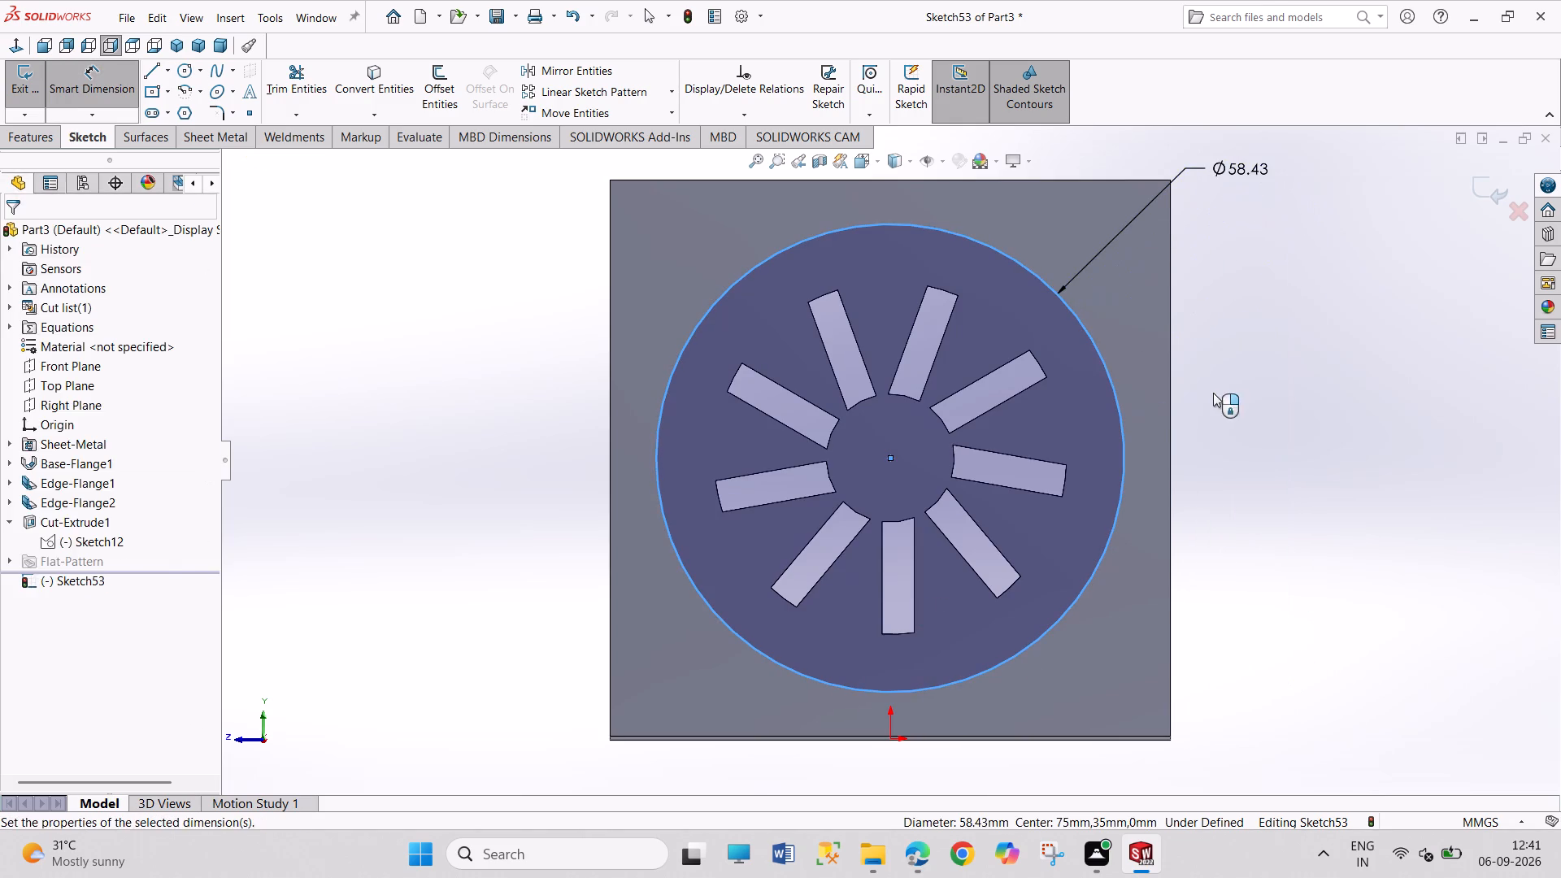
{"action": "type", "text": "27.5*2"}
{"action": "key", "text": "Return"}
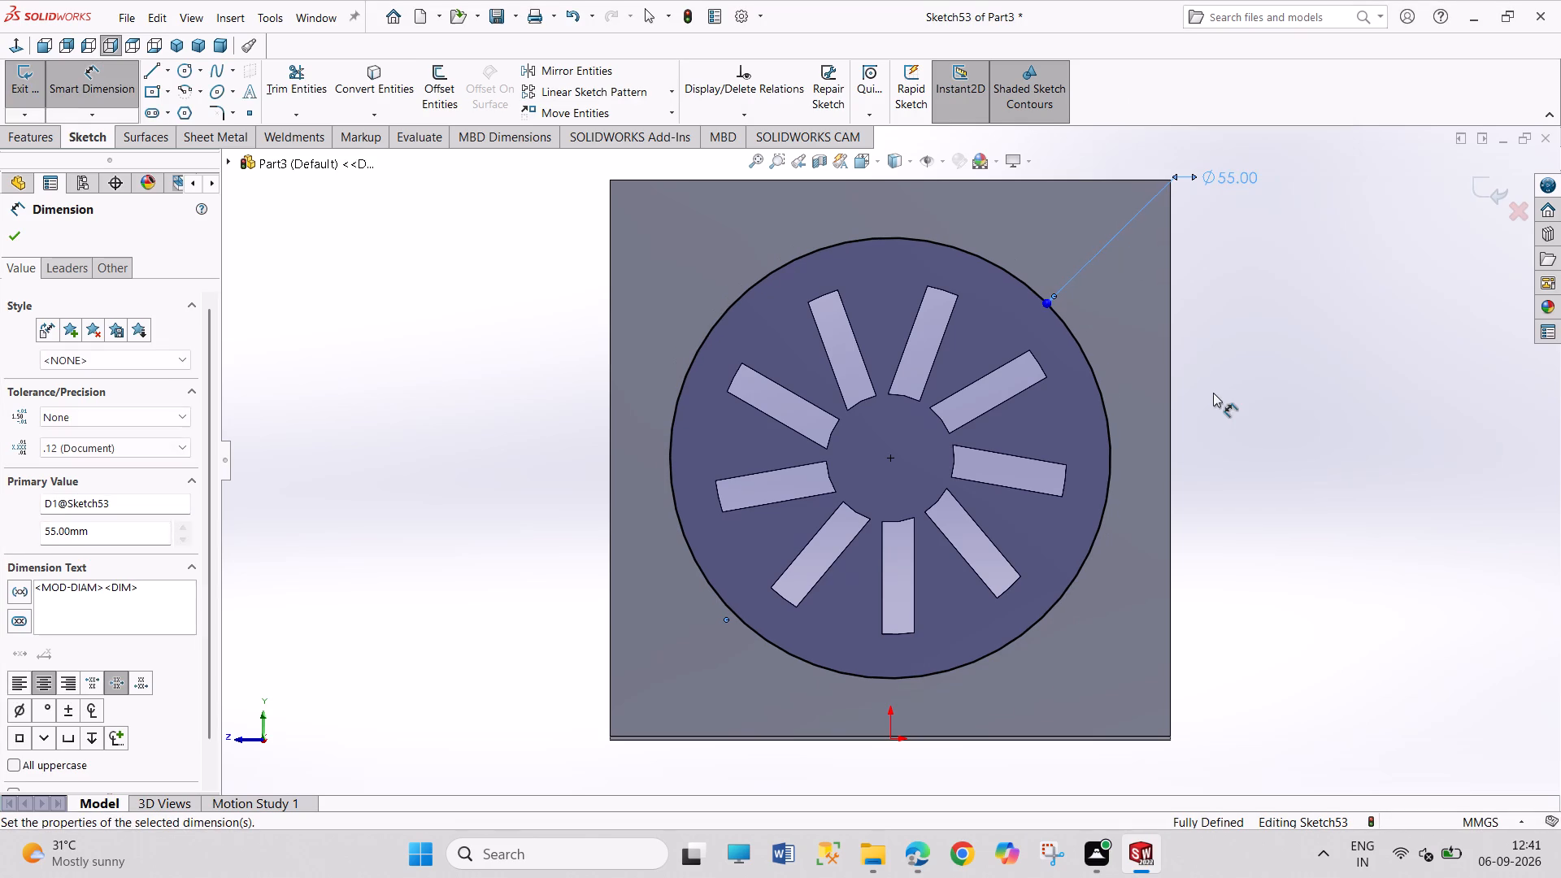
{"action": "right_click", "coordinate": [1313, 364]}
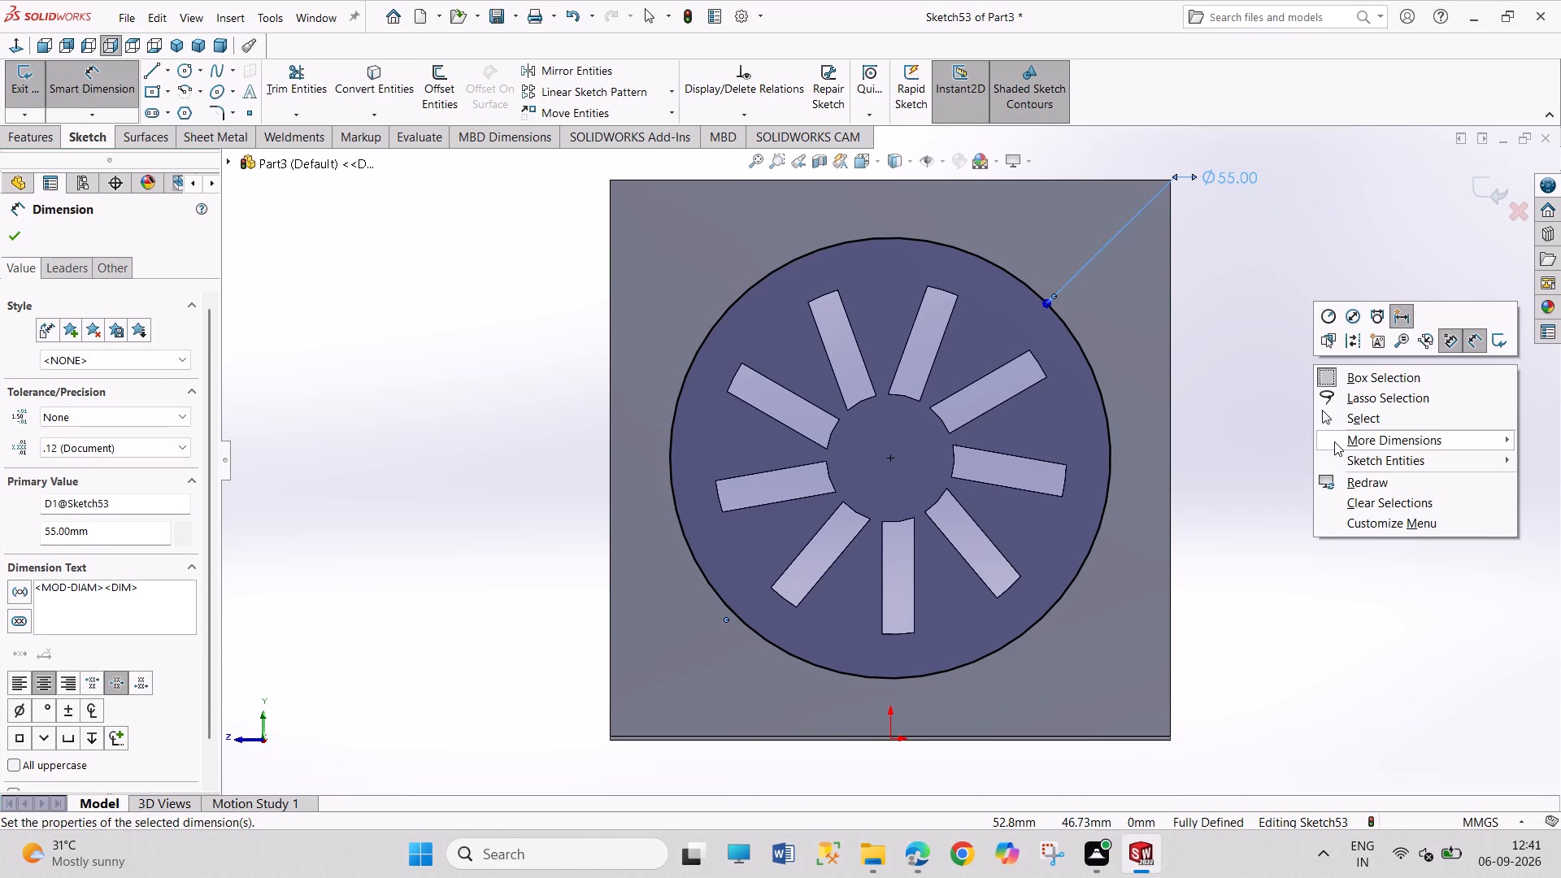
{"action": "left_click", "coordinate": [1335, 421]}
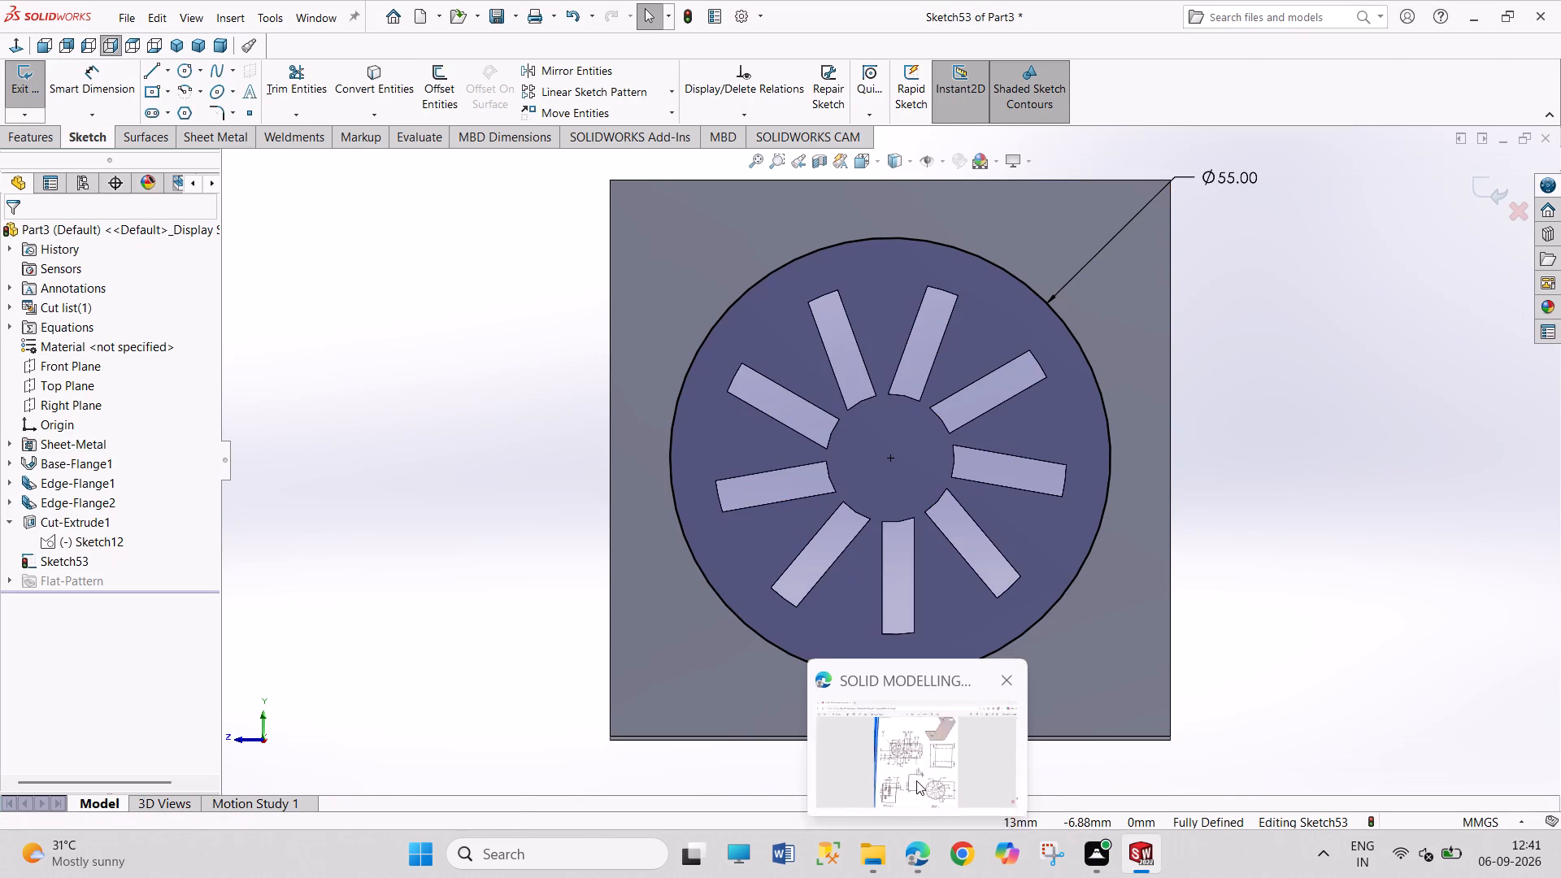
Following the PDF's vent detail, sketch a concentric circle about 51.6 mm in diameter inside the 55 mm circle.
{"action": "left_click", "coordinate": [926, 771]}
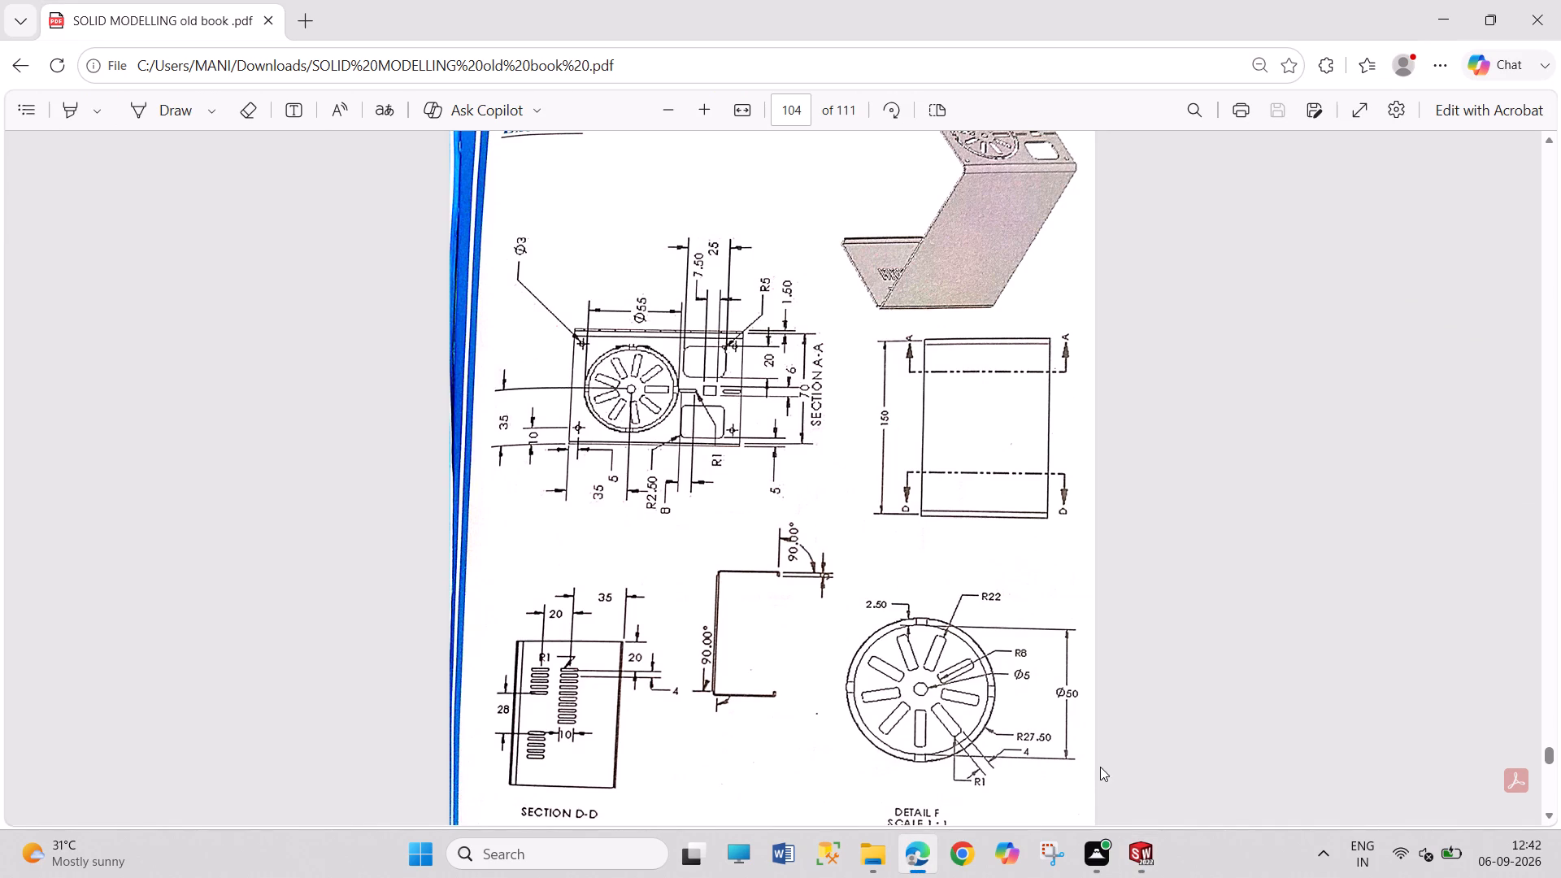
{"action": "left_click", "coordinate": [1137, 845]}
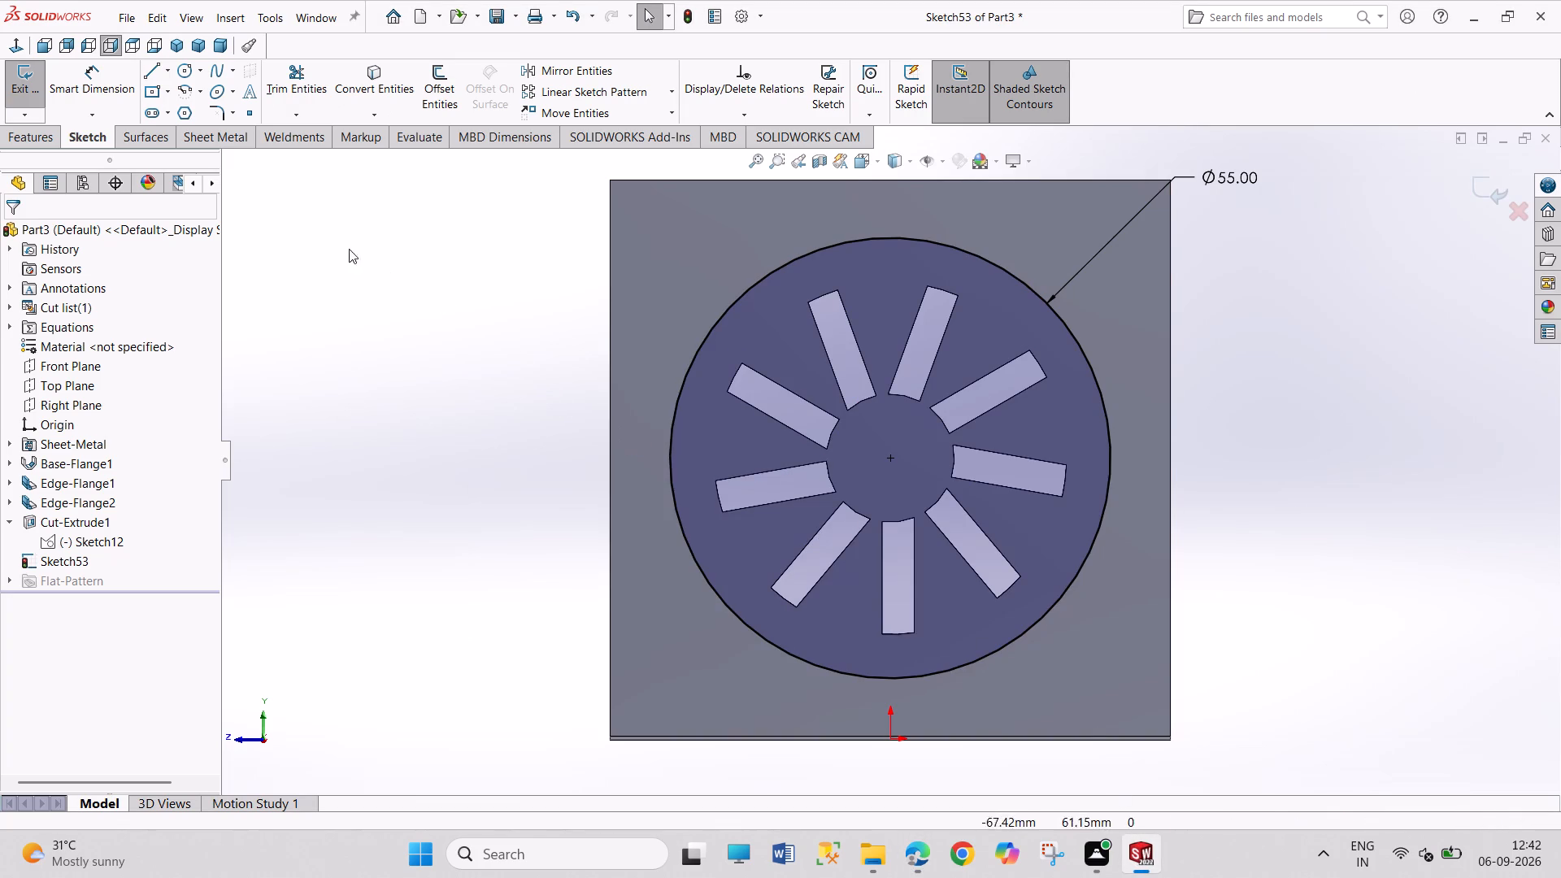
{"action": "left_click", "coordinate": [182, 64]}
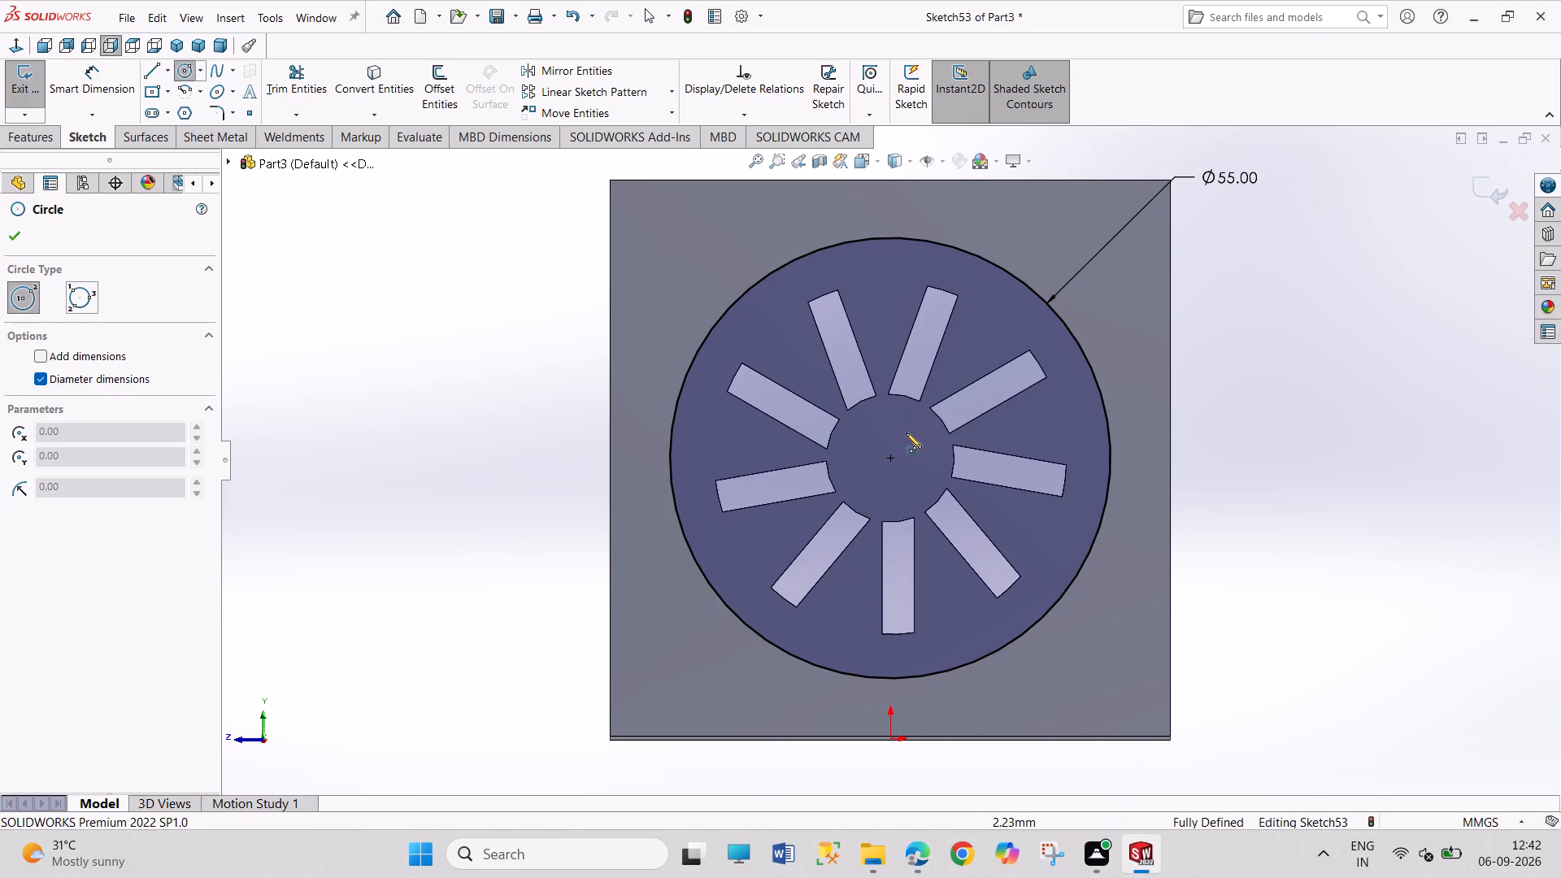
{"action": "left_click", "coordinate": [893, 459]}
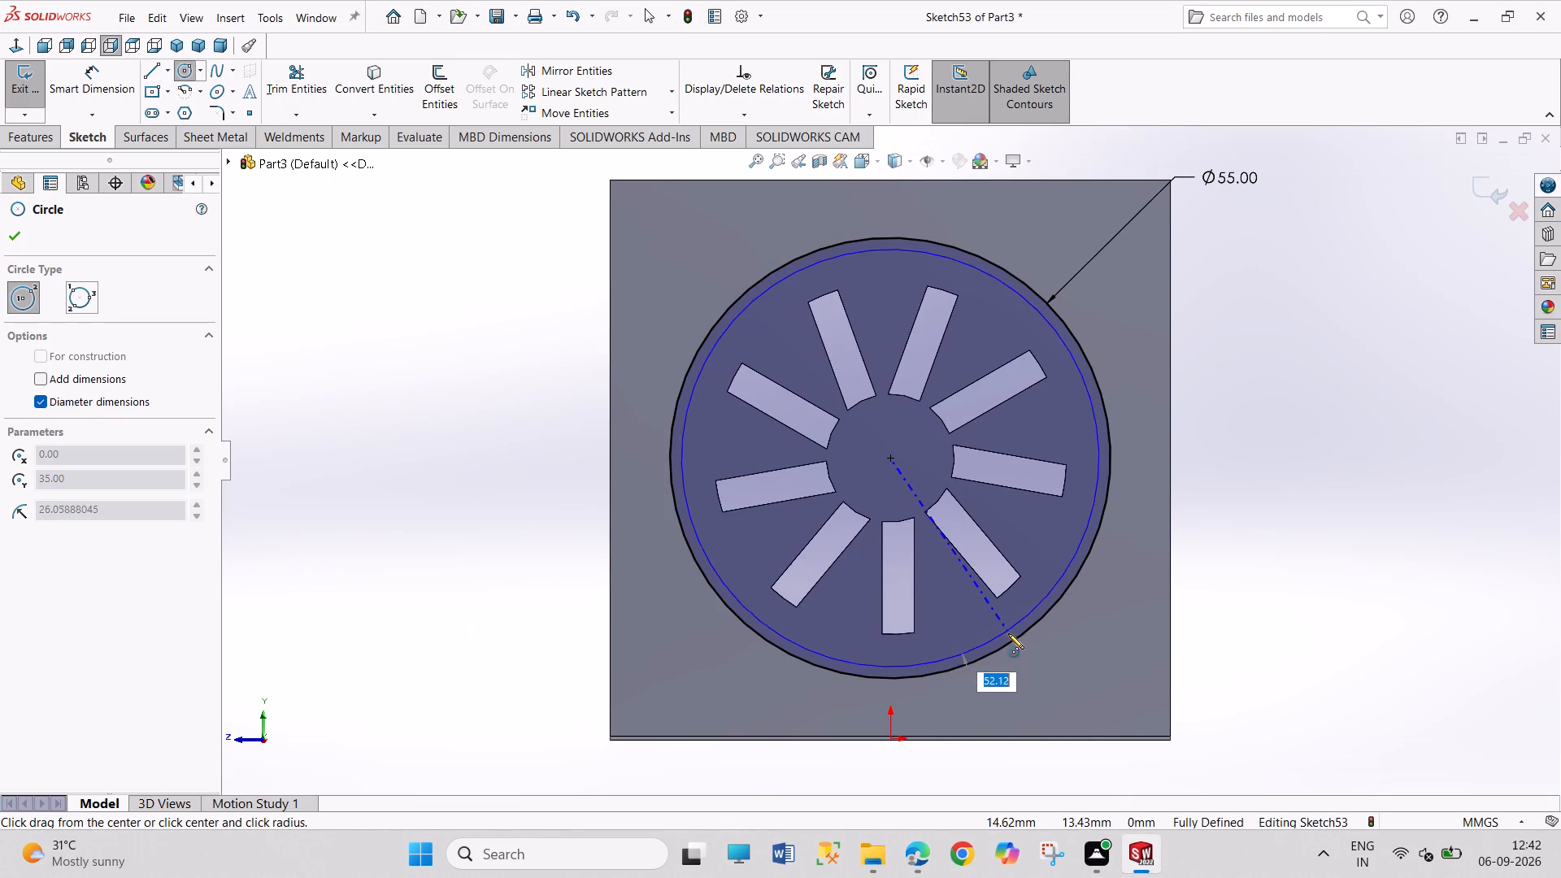
{"action": "left_click_drag", "start_coordinate": [1006, 629], "coordinate": [1017, 631]}
{"action": "right_click", "coordinate": [1286, 604]}
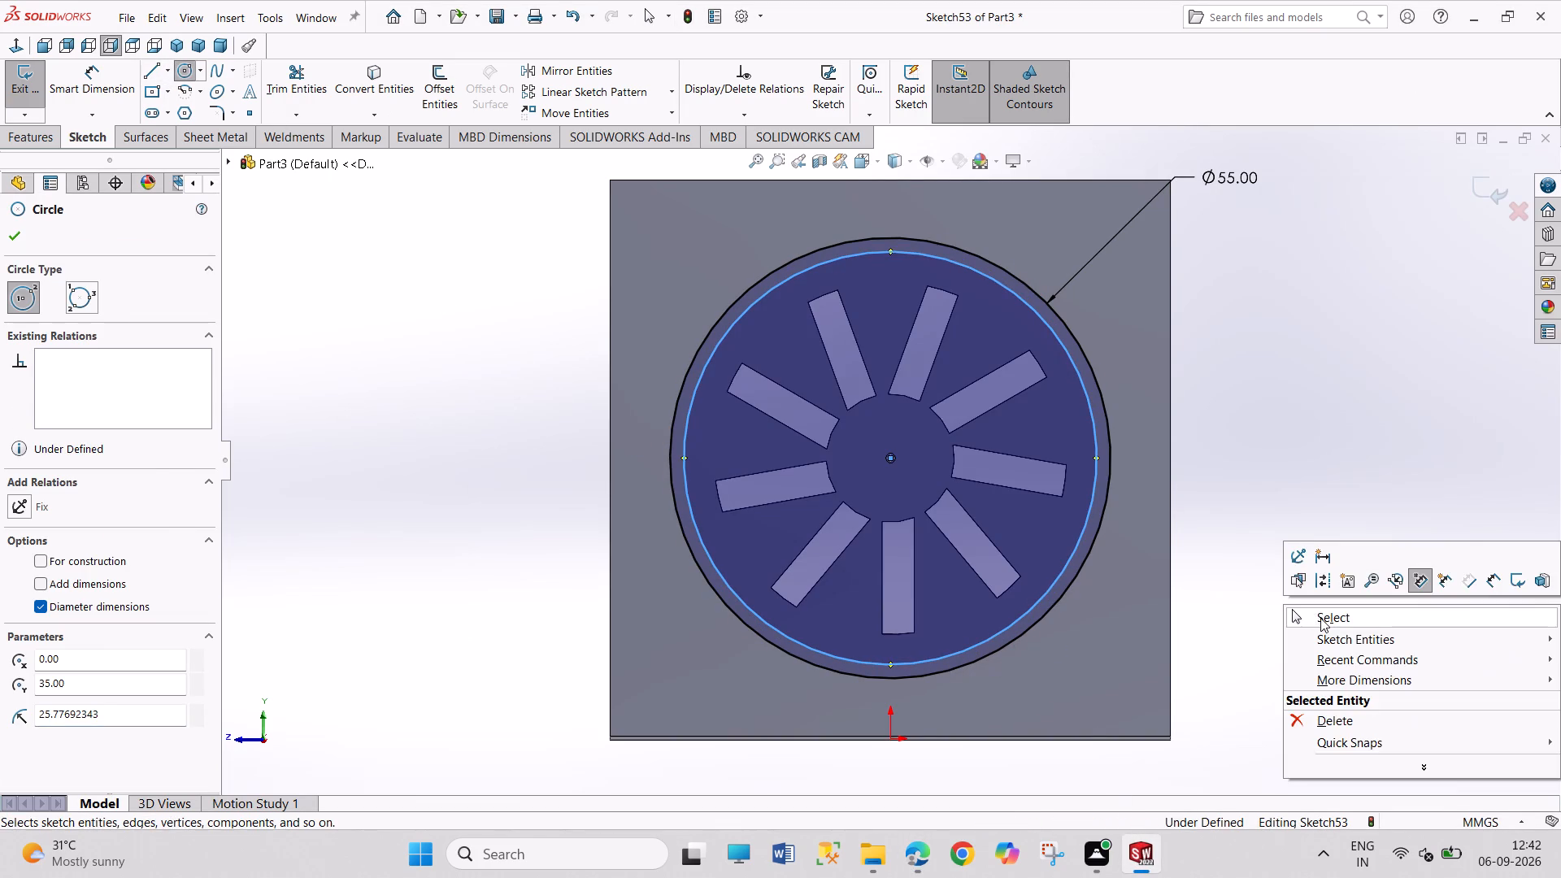
{"action": "left_click", "coordinate": [1320, 618]}
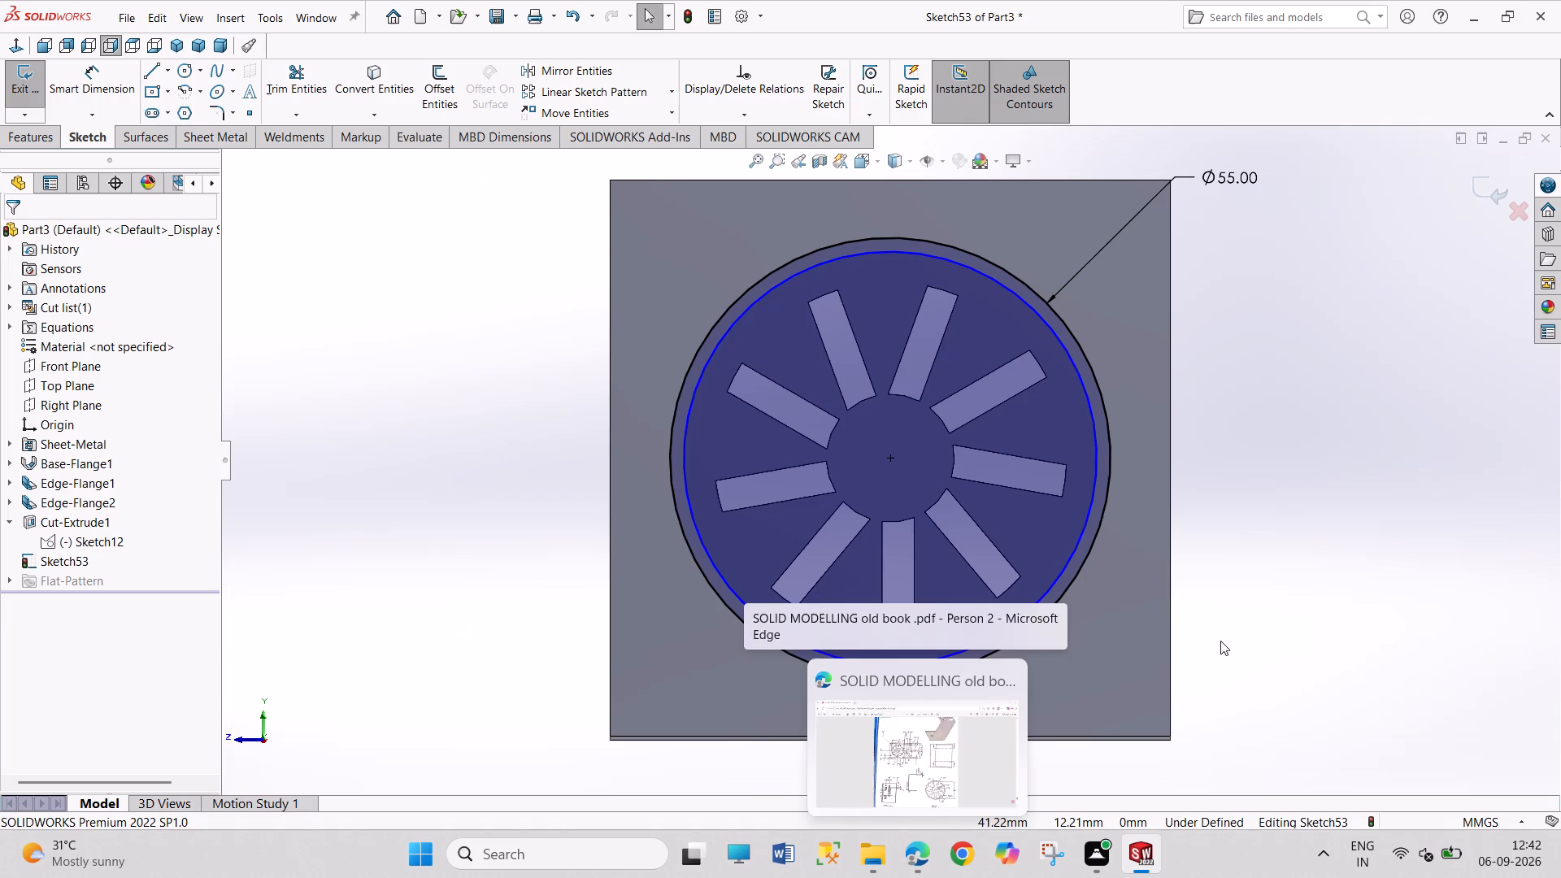
Dimension the gap between the 55 mm circle and the inner concentric circle to 2.5 mm and exit the sketch.
{"action": "right_click_drag", "start_coordinate": [1229, 683], "coordinate": [1266, 452]}
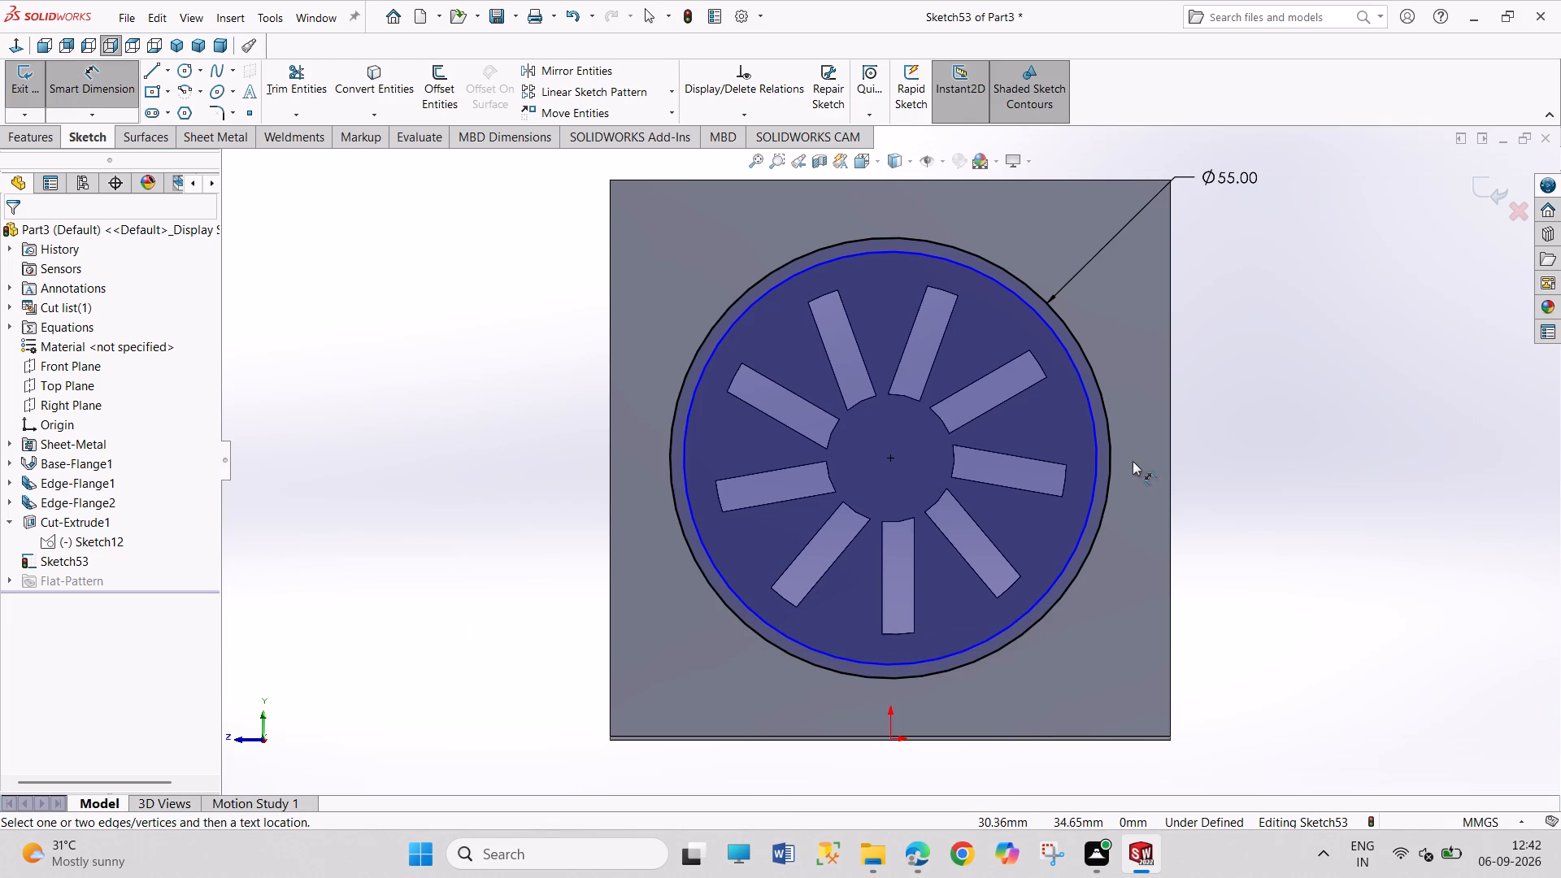
{"action": "left_click", "coordinate": [1092, 472]}
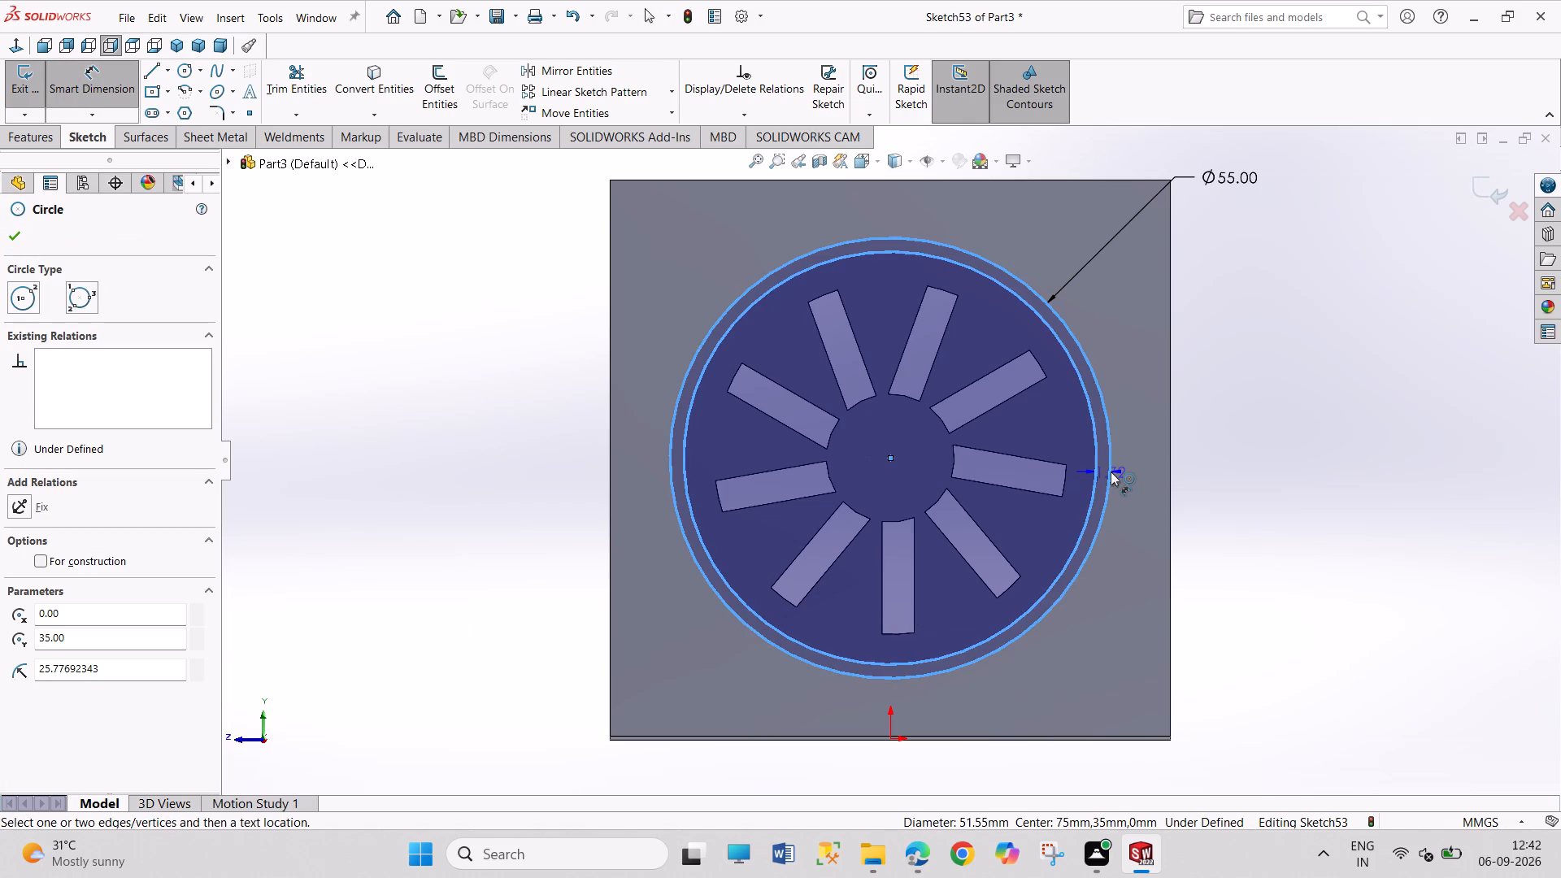
{"action": "left_click", "coordinate": [1111, 472], "text": "shift"}
{"action": "left_click_drag", "start_coordinate": [1274, 453], "coordinate": [1285, 471]}
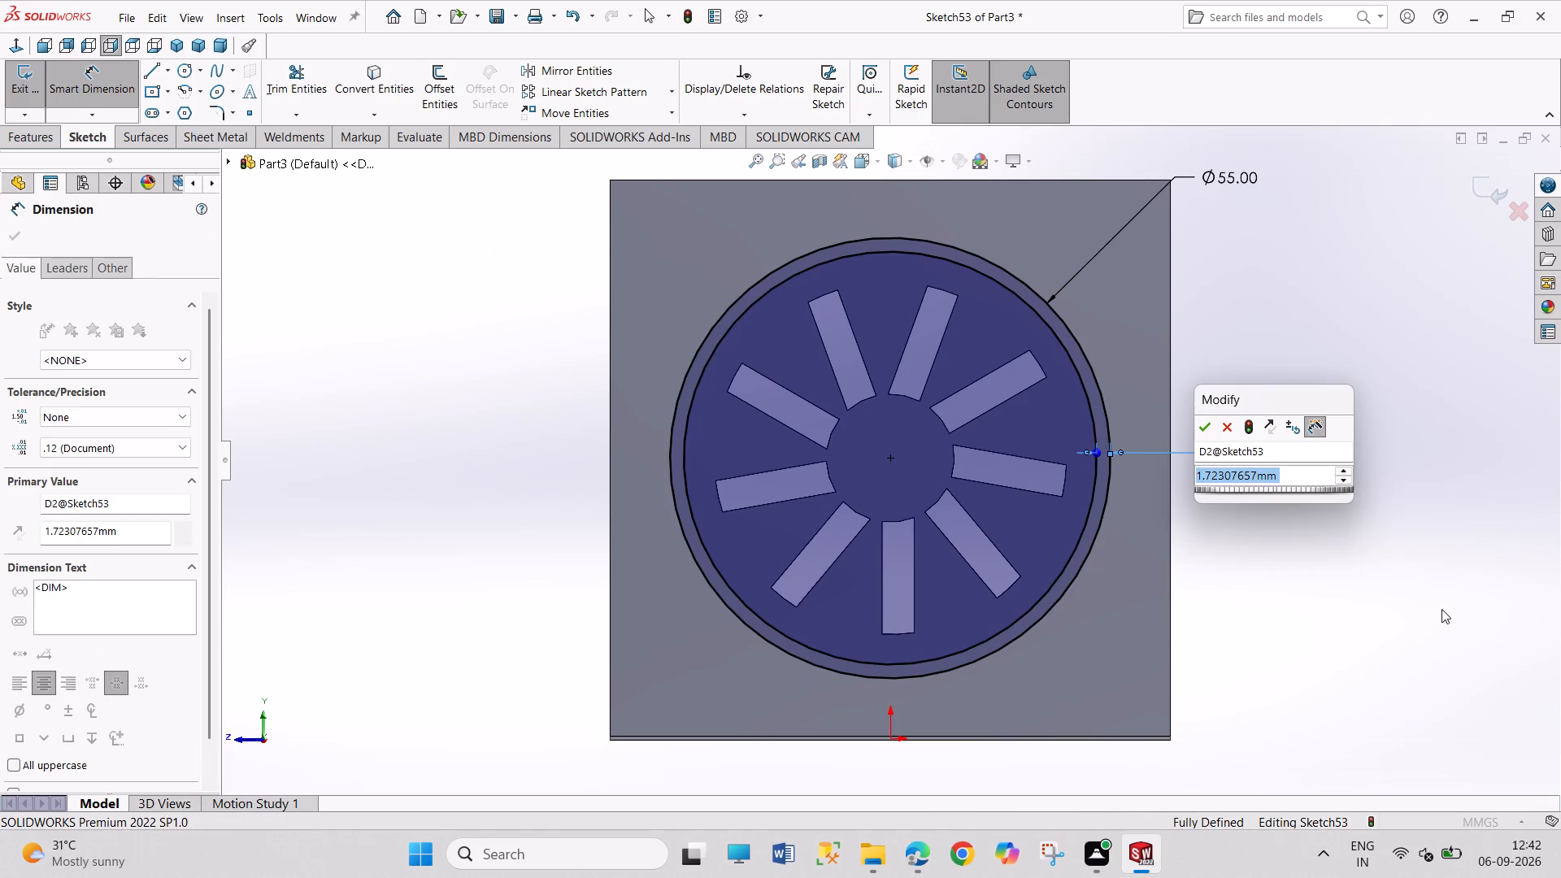
{"action": "type", "text": "2.5"}
{"action": "key", "text": "Return"}
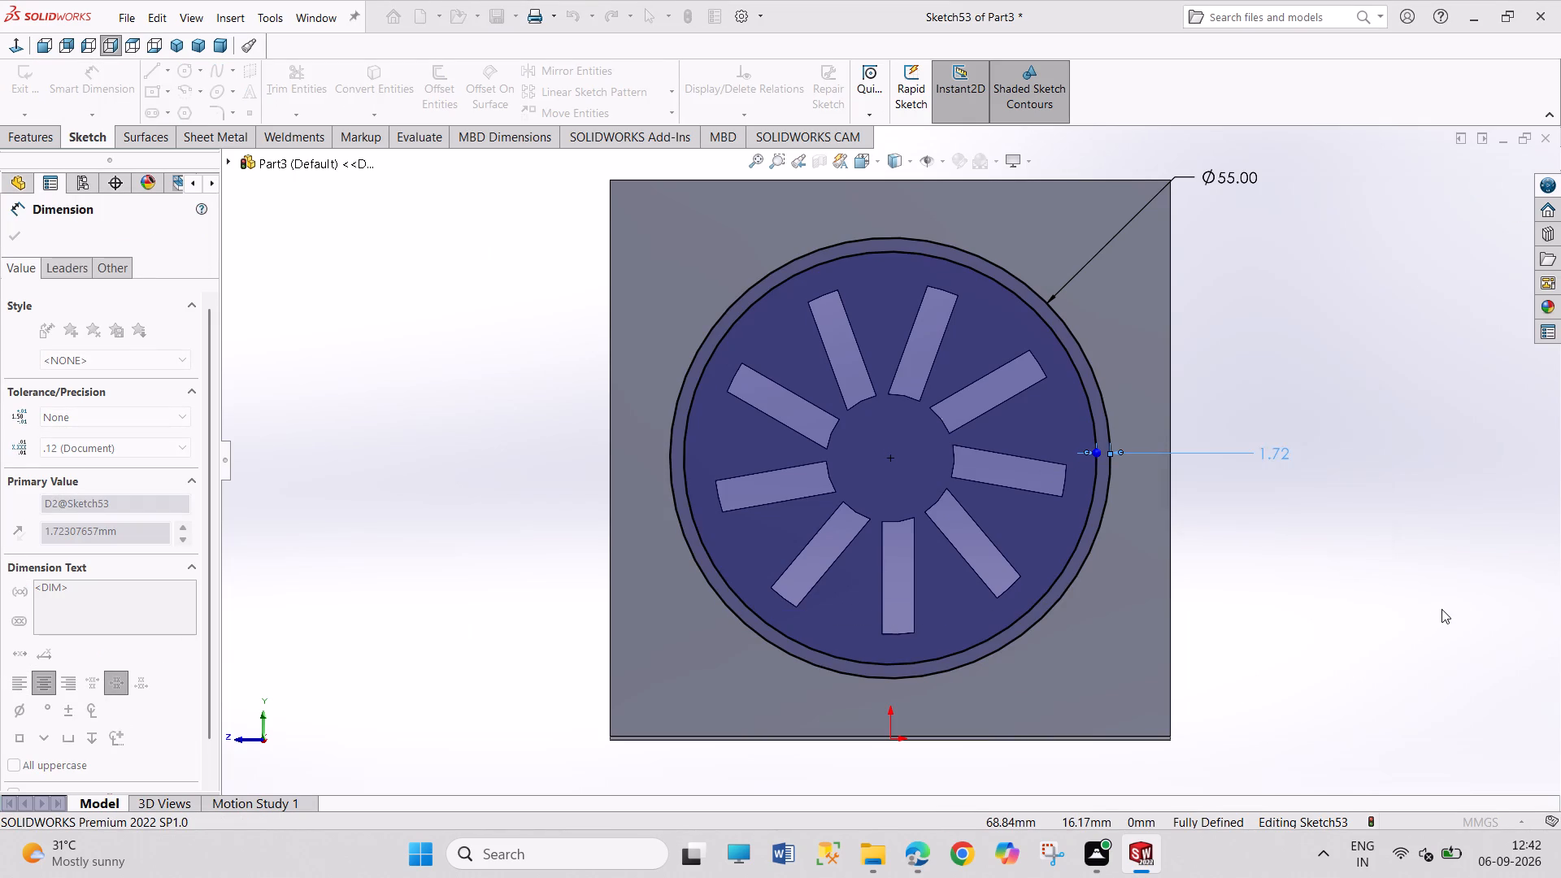
{"action": "right_click", "coordinate": [1376, 316]}
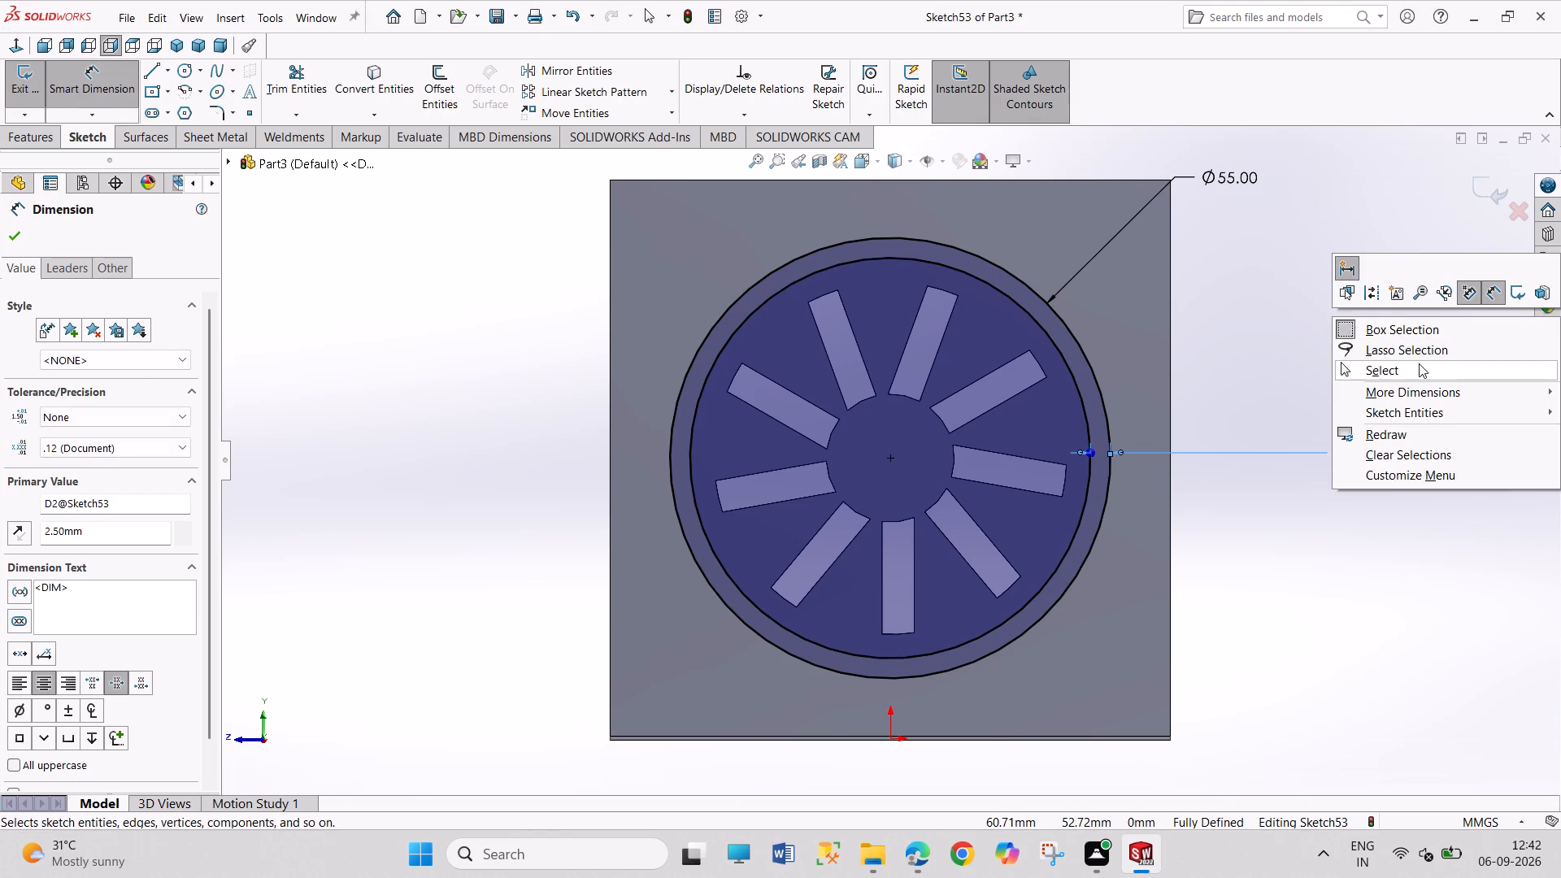
{"action": "left_click", "coordinate": [1419, 363]}
{"action": "left_click", "coordinate": [15, 83]}
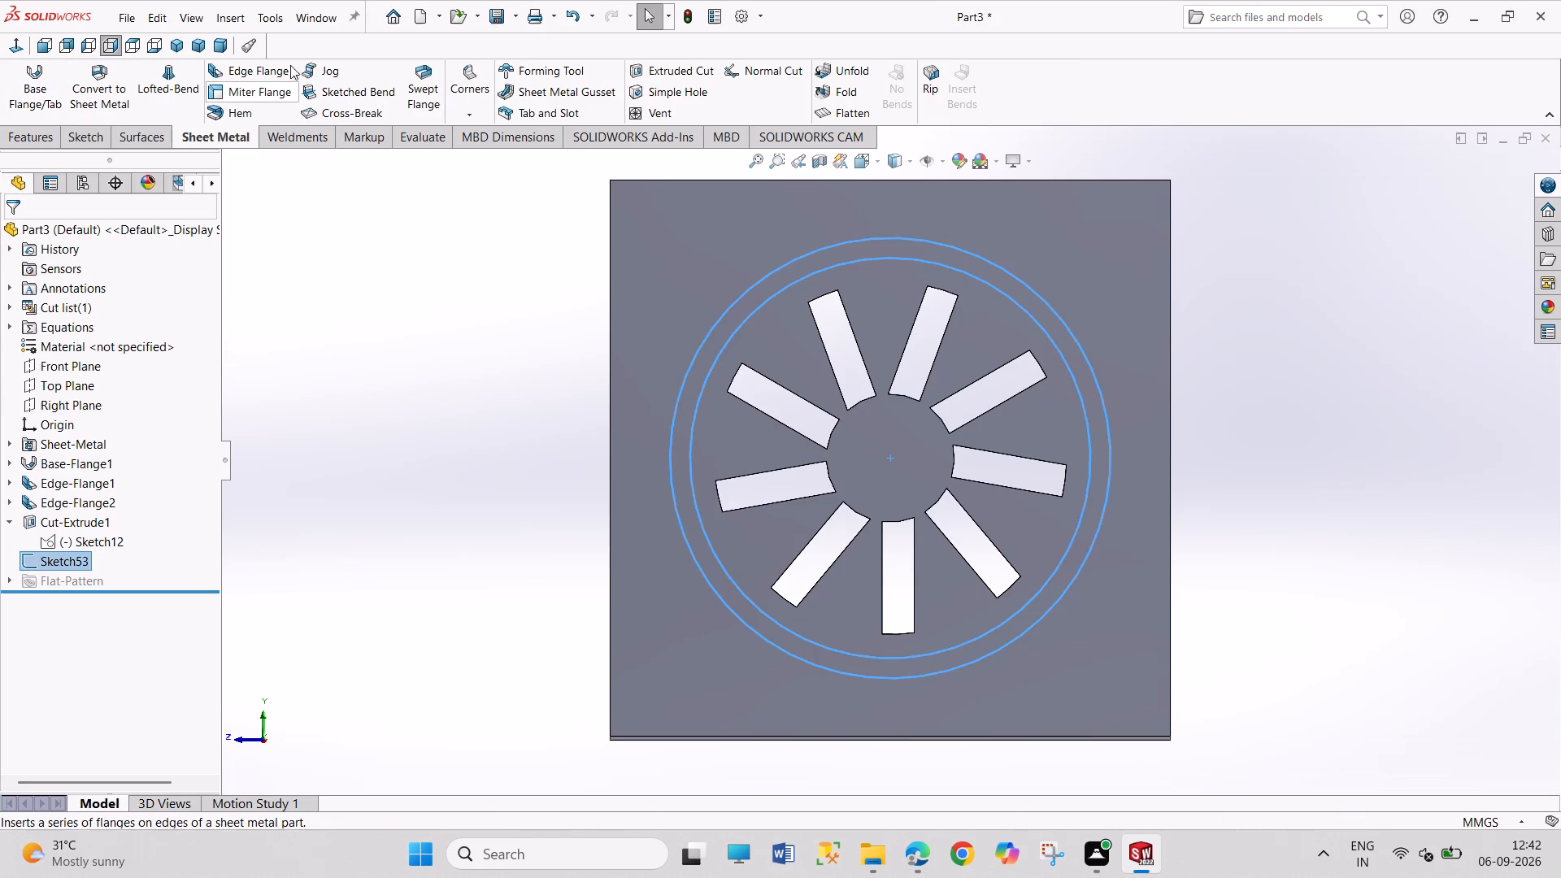
Cut the ring between the two circles Through All, as a normal cut through both flanges, keeping all bodies.
{"action": "left_click", "coordinate": [699, 67]}
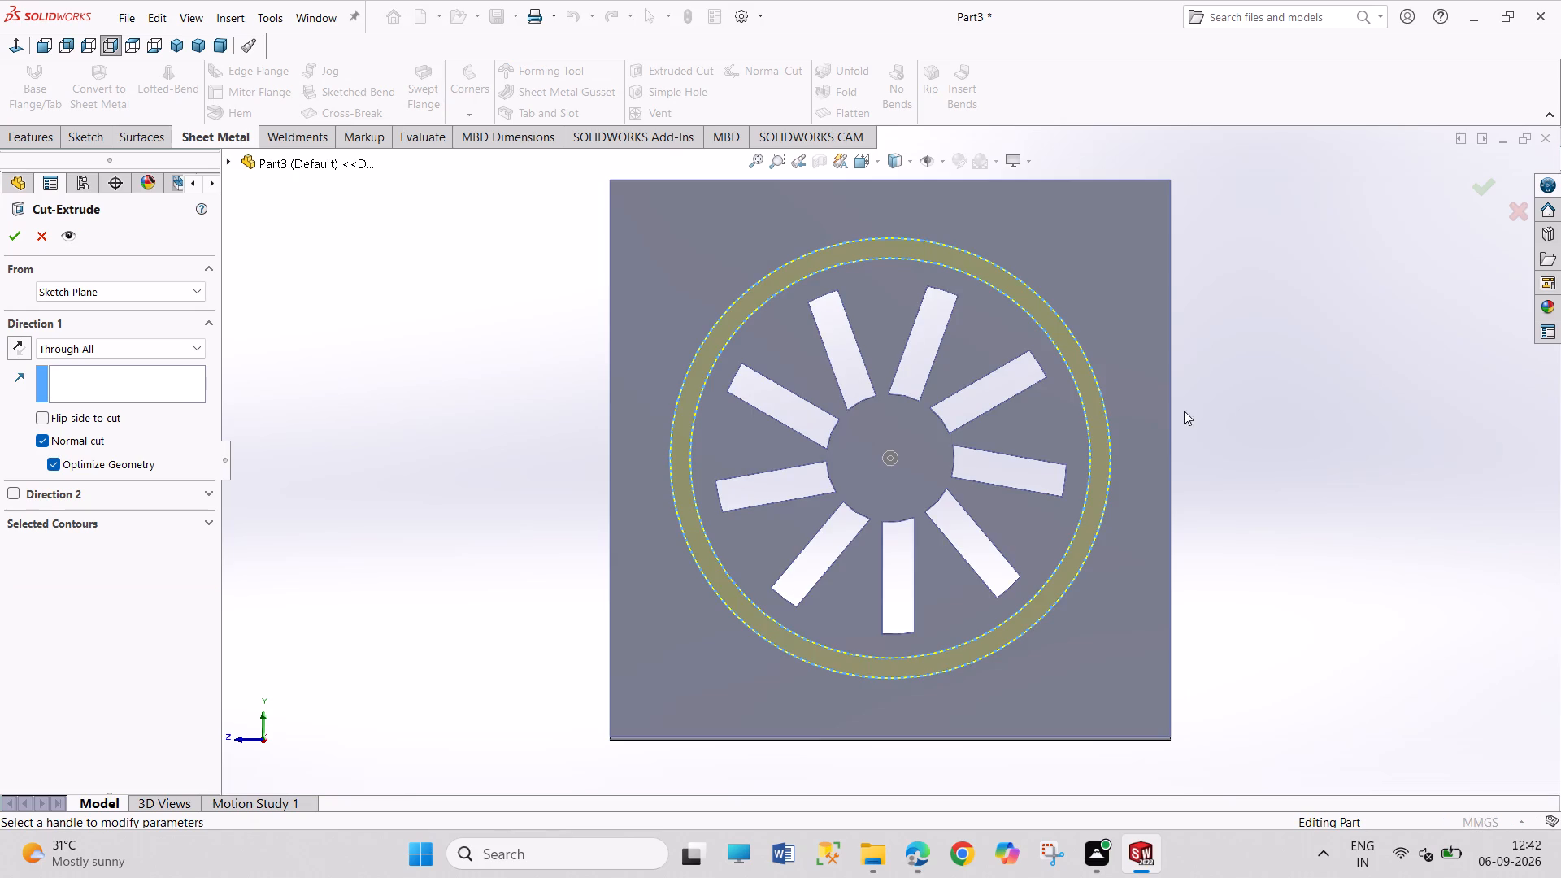
{"action": "scroll", "coordinate": [1221, 354], "scroll_direction": "up", "scroll_amount": 3}
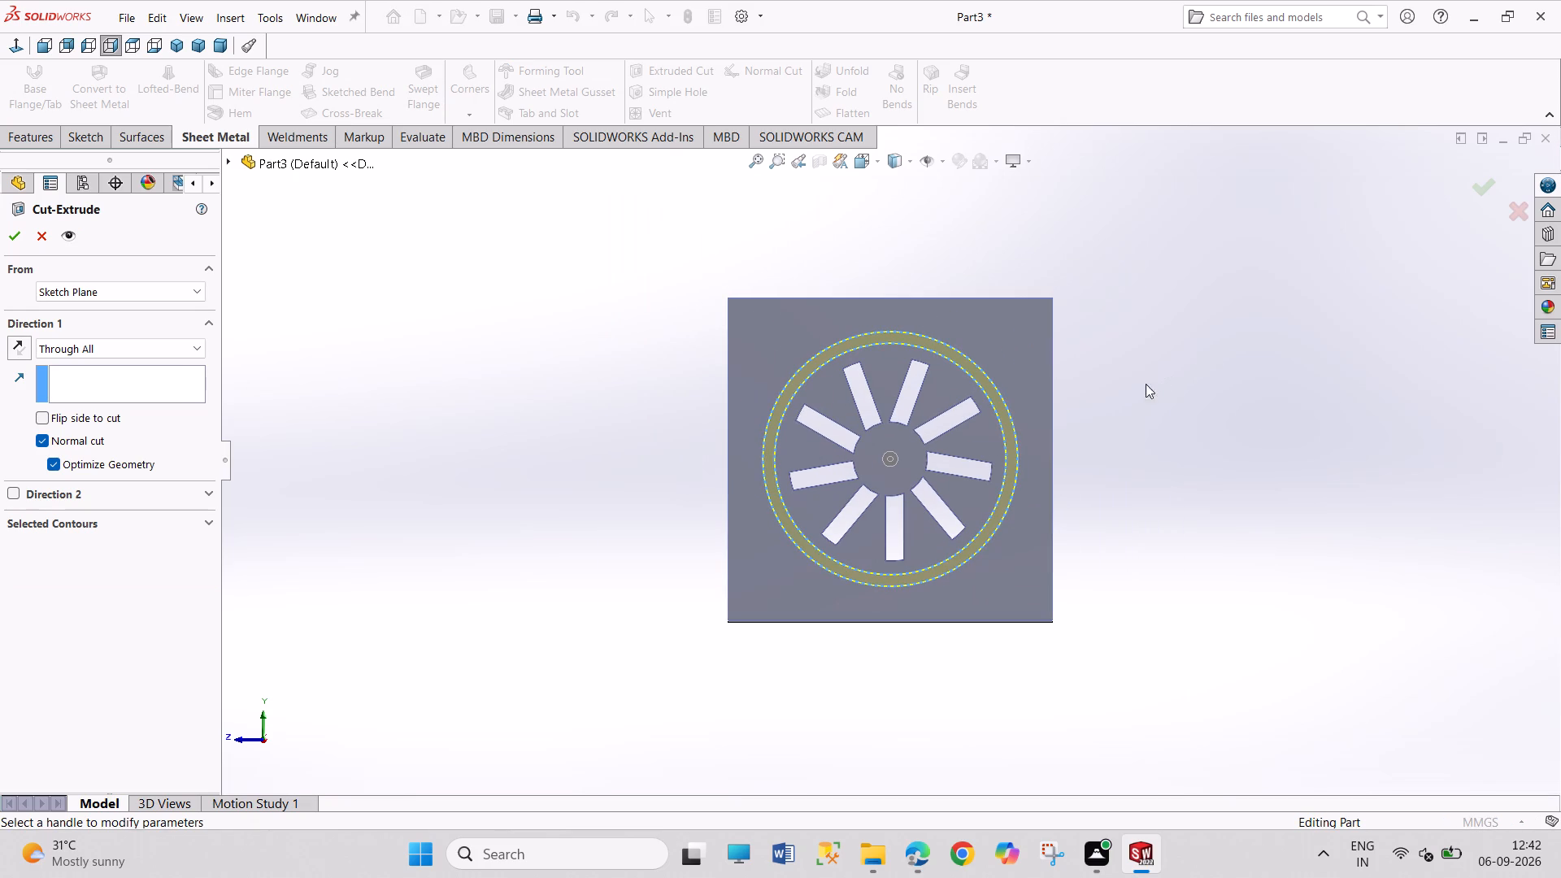
{"action": "left_click", "coordinate": [1096, 406]}
{"action": "middle_click_drag", "start_coordinate": [1224, 411], "coordinate": [1168, 404]}
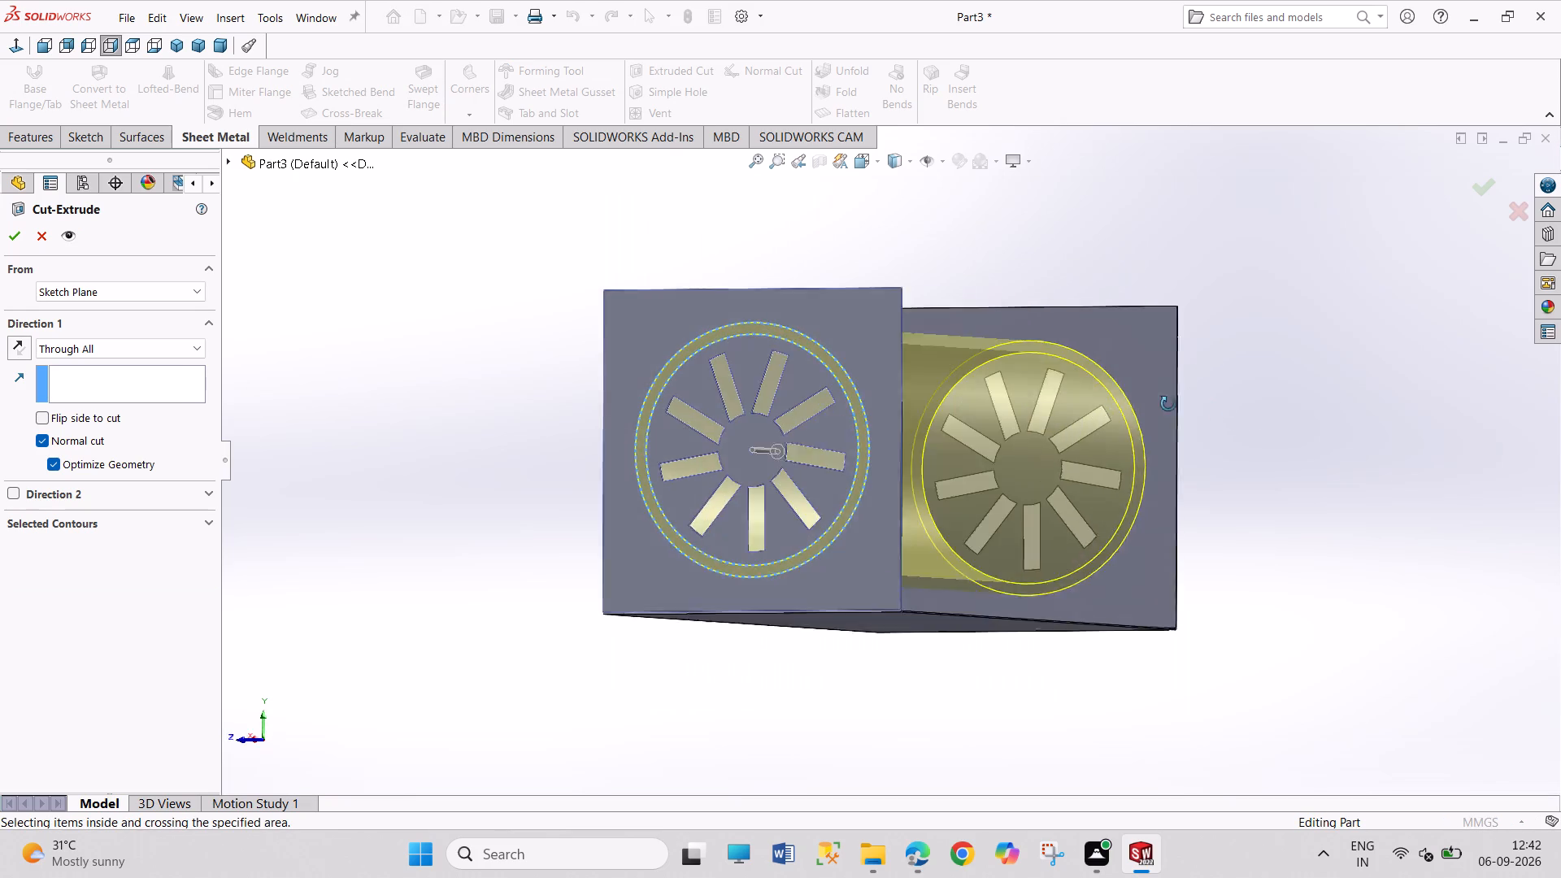
{"action": "middle_click_drag", "start_coordinate": [1168, 404], "coordinate": [1146, 407]}
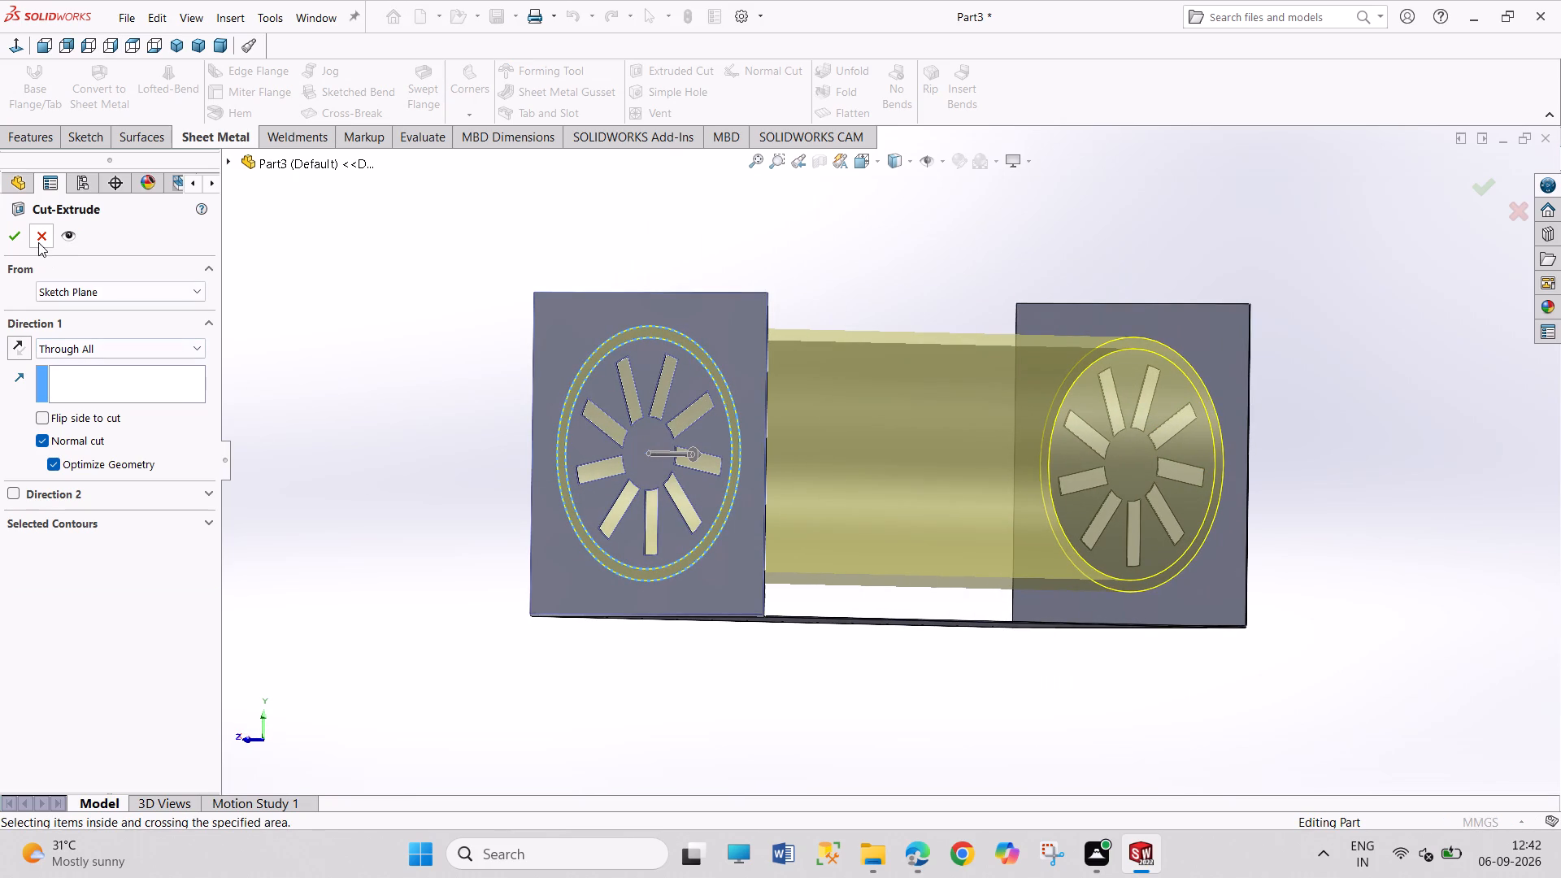
{"action": "left_click", "coordinate": [7, 247]}
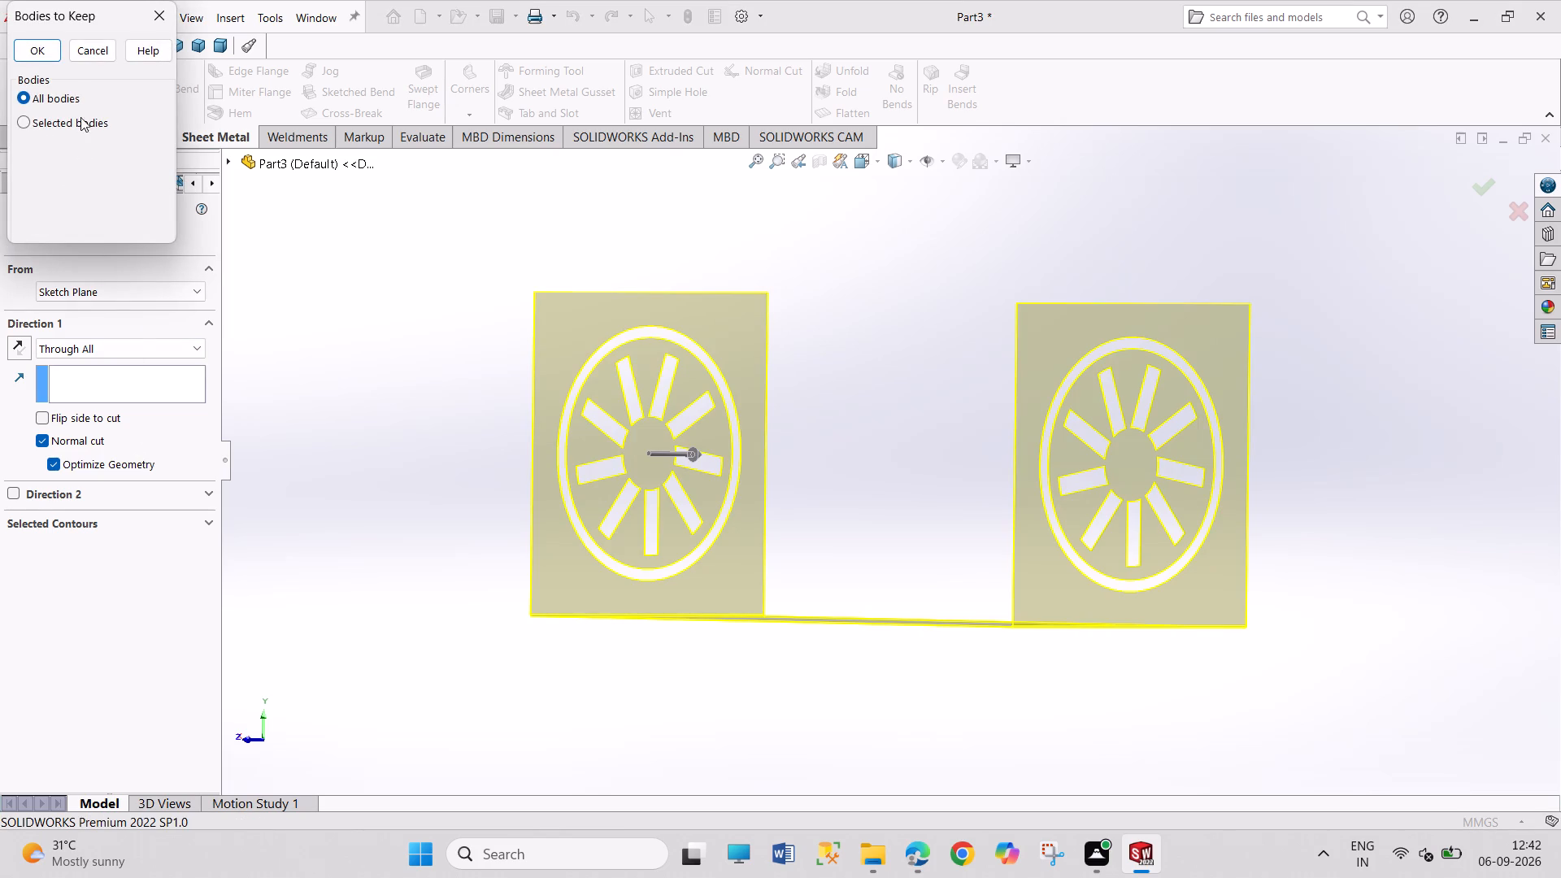
{"action": "left_click", "coordinate": [40, 58]}
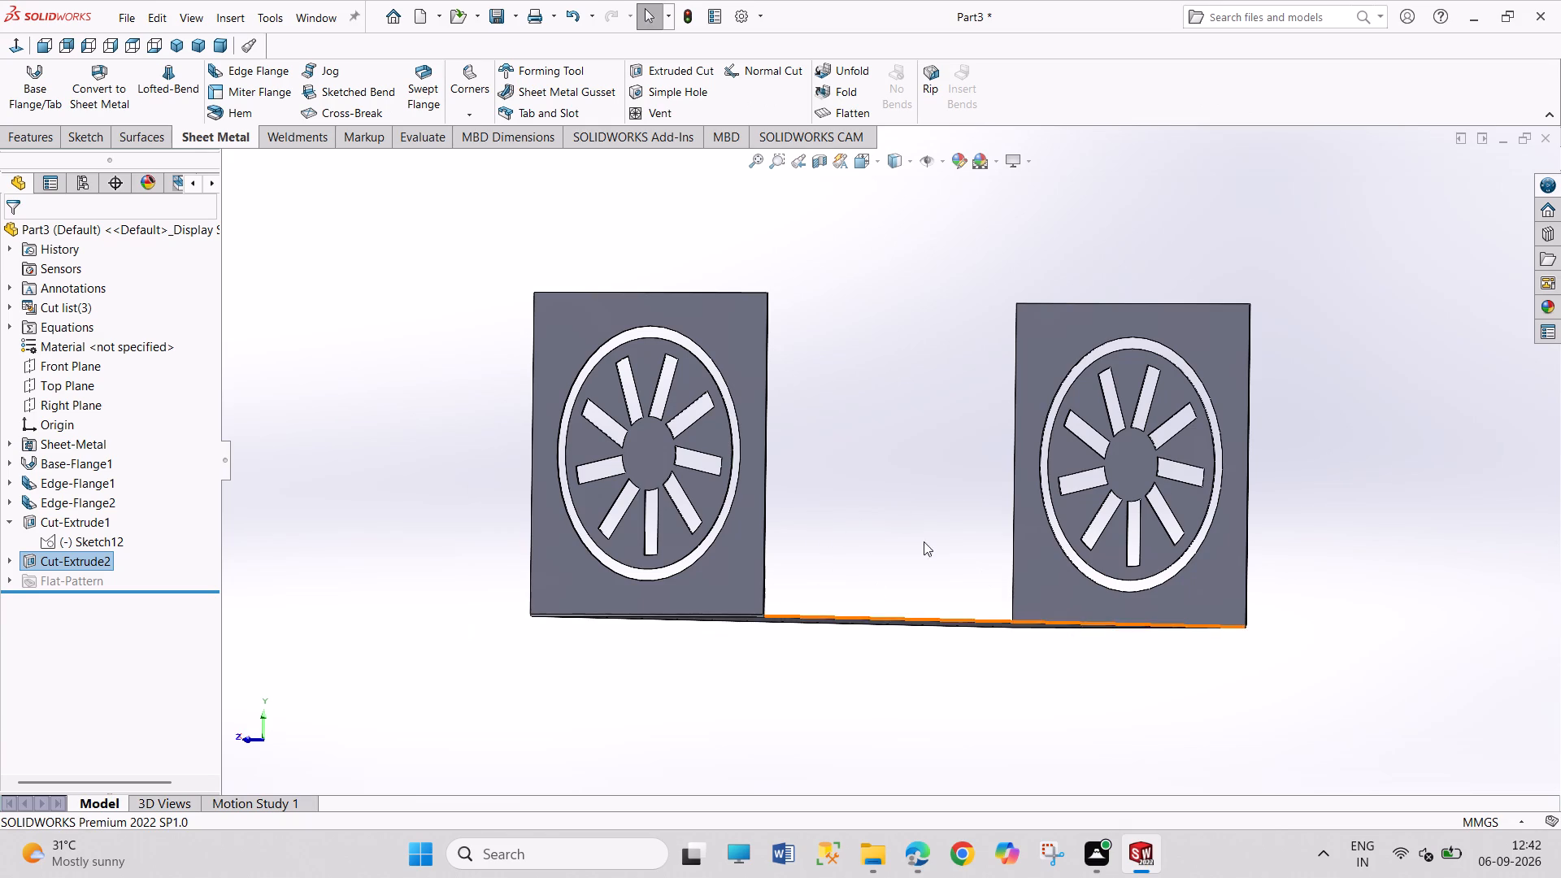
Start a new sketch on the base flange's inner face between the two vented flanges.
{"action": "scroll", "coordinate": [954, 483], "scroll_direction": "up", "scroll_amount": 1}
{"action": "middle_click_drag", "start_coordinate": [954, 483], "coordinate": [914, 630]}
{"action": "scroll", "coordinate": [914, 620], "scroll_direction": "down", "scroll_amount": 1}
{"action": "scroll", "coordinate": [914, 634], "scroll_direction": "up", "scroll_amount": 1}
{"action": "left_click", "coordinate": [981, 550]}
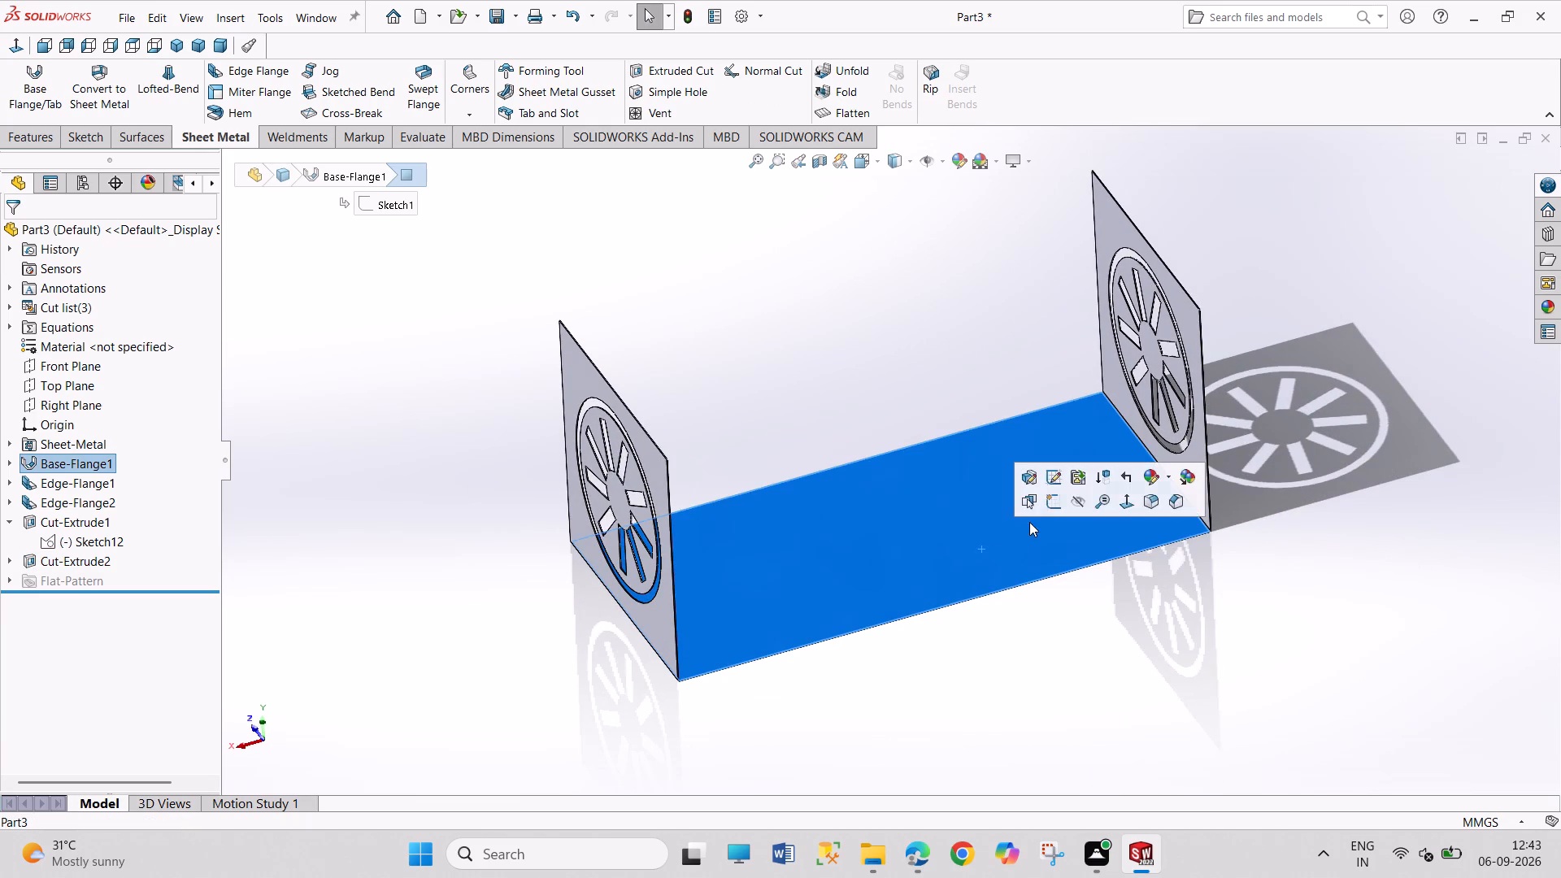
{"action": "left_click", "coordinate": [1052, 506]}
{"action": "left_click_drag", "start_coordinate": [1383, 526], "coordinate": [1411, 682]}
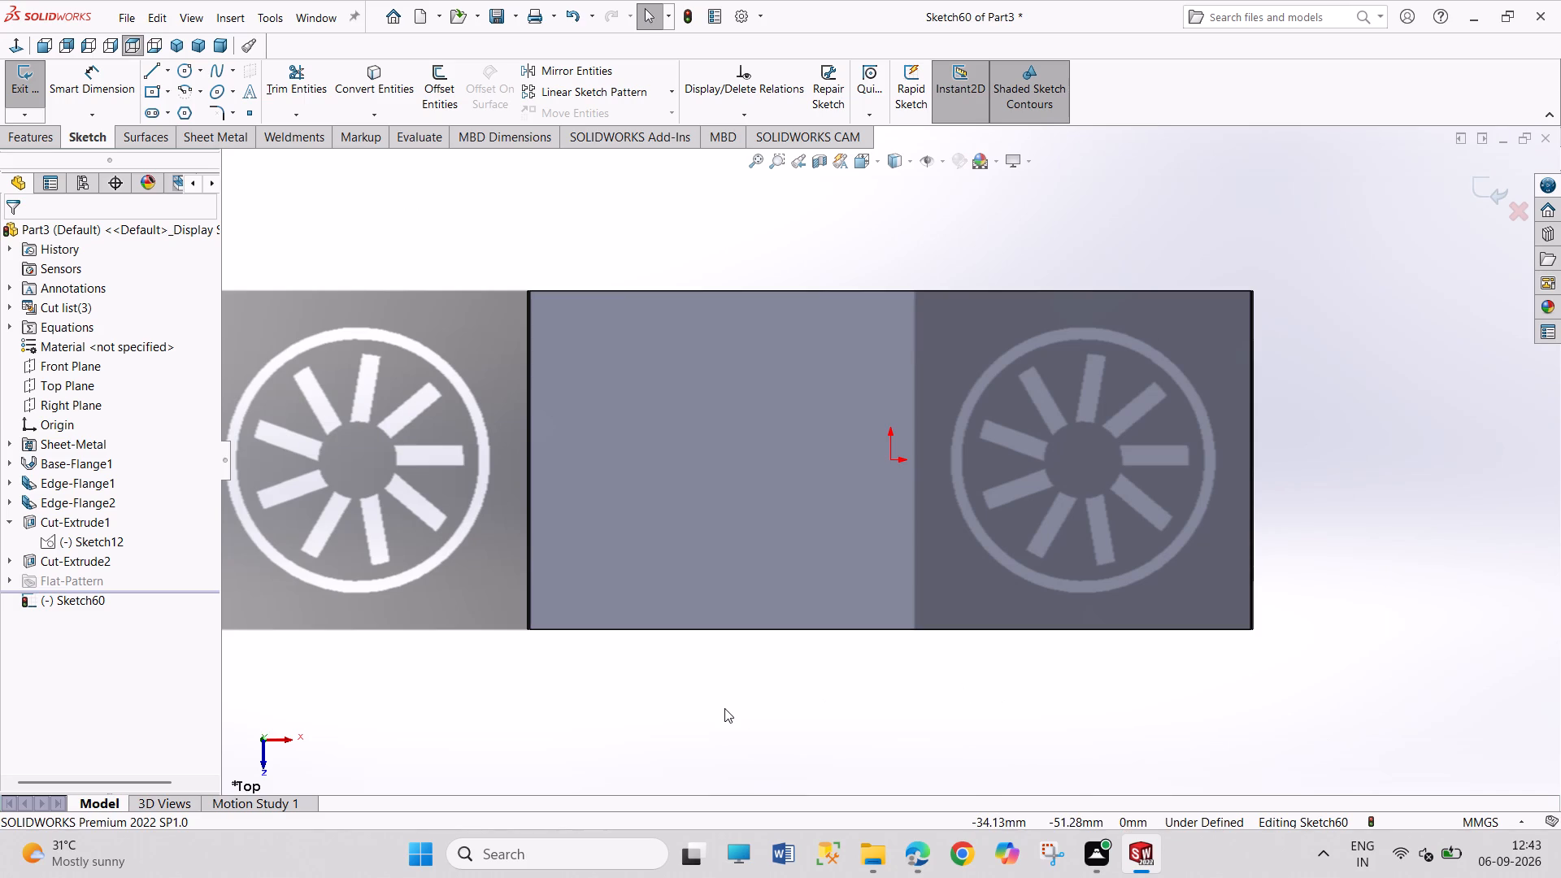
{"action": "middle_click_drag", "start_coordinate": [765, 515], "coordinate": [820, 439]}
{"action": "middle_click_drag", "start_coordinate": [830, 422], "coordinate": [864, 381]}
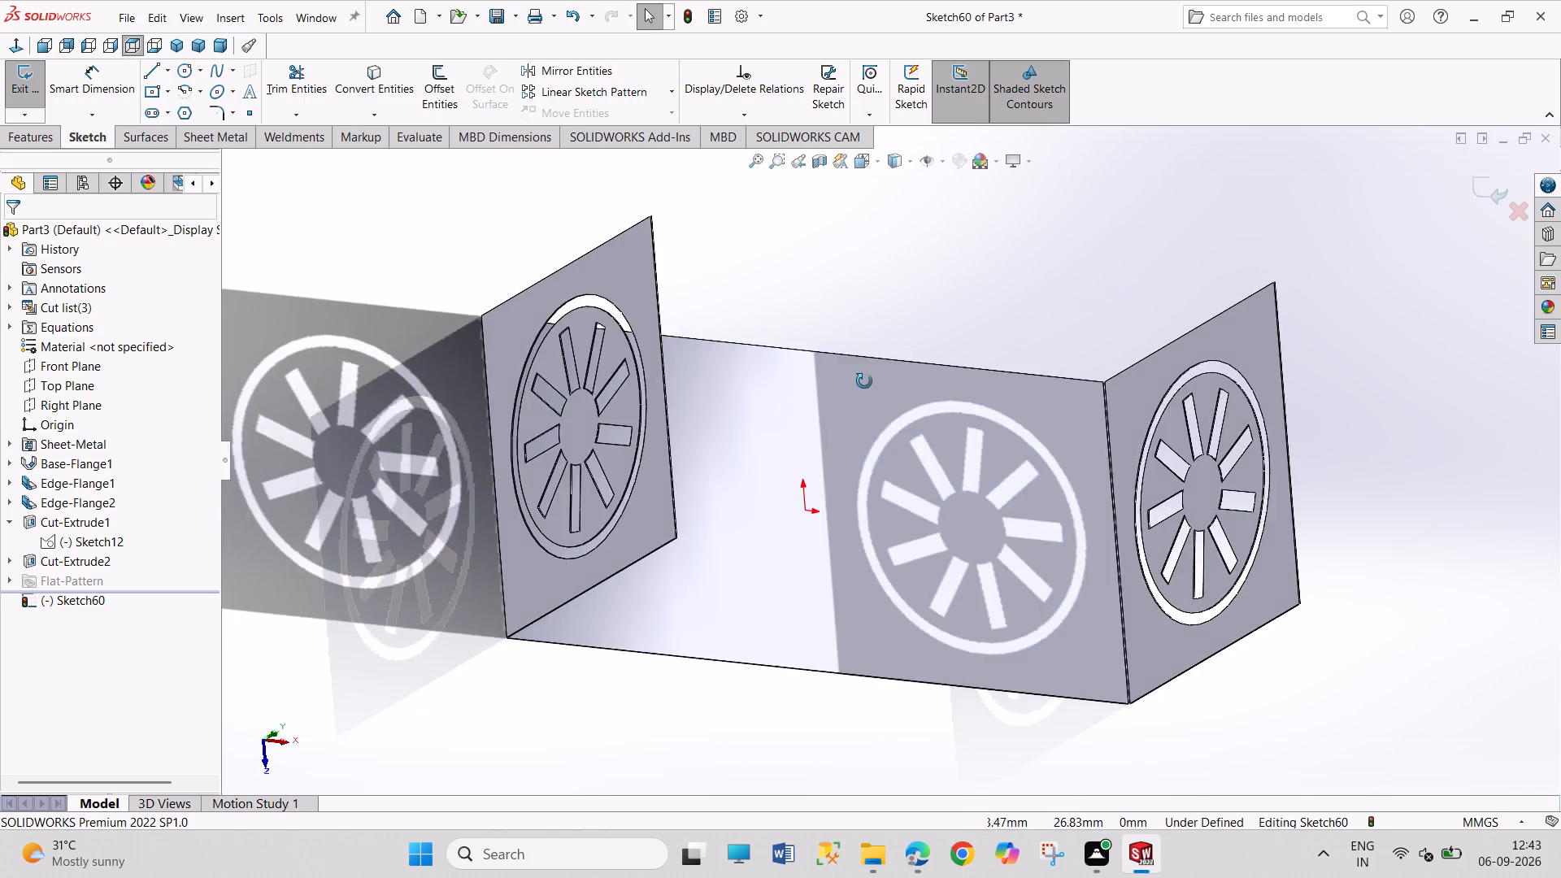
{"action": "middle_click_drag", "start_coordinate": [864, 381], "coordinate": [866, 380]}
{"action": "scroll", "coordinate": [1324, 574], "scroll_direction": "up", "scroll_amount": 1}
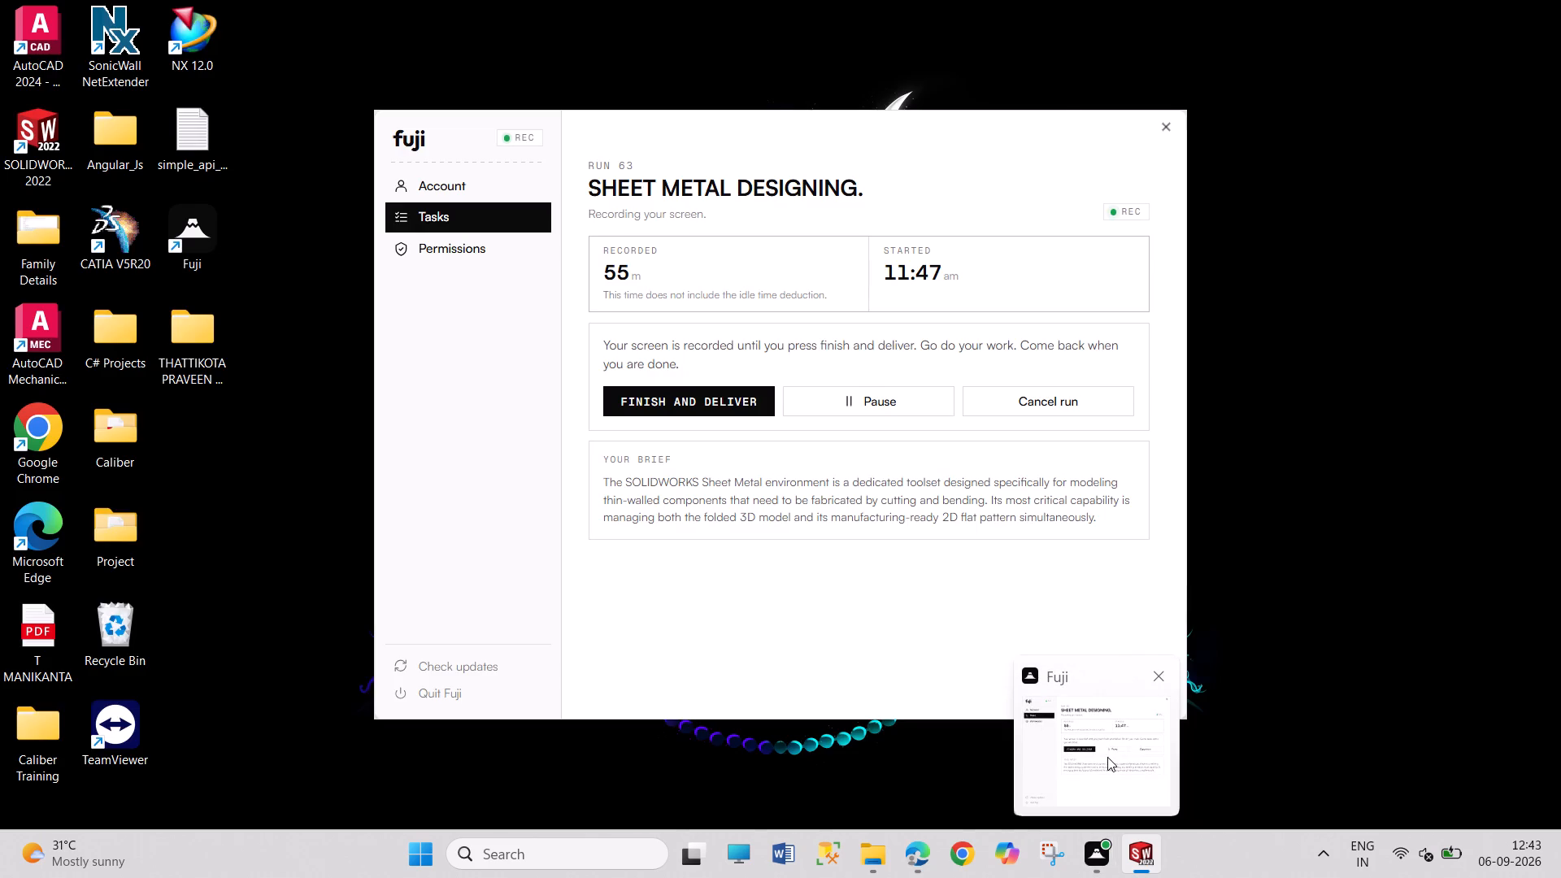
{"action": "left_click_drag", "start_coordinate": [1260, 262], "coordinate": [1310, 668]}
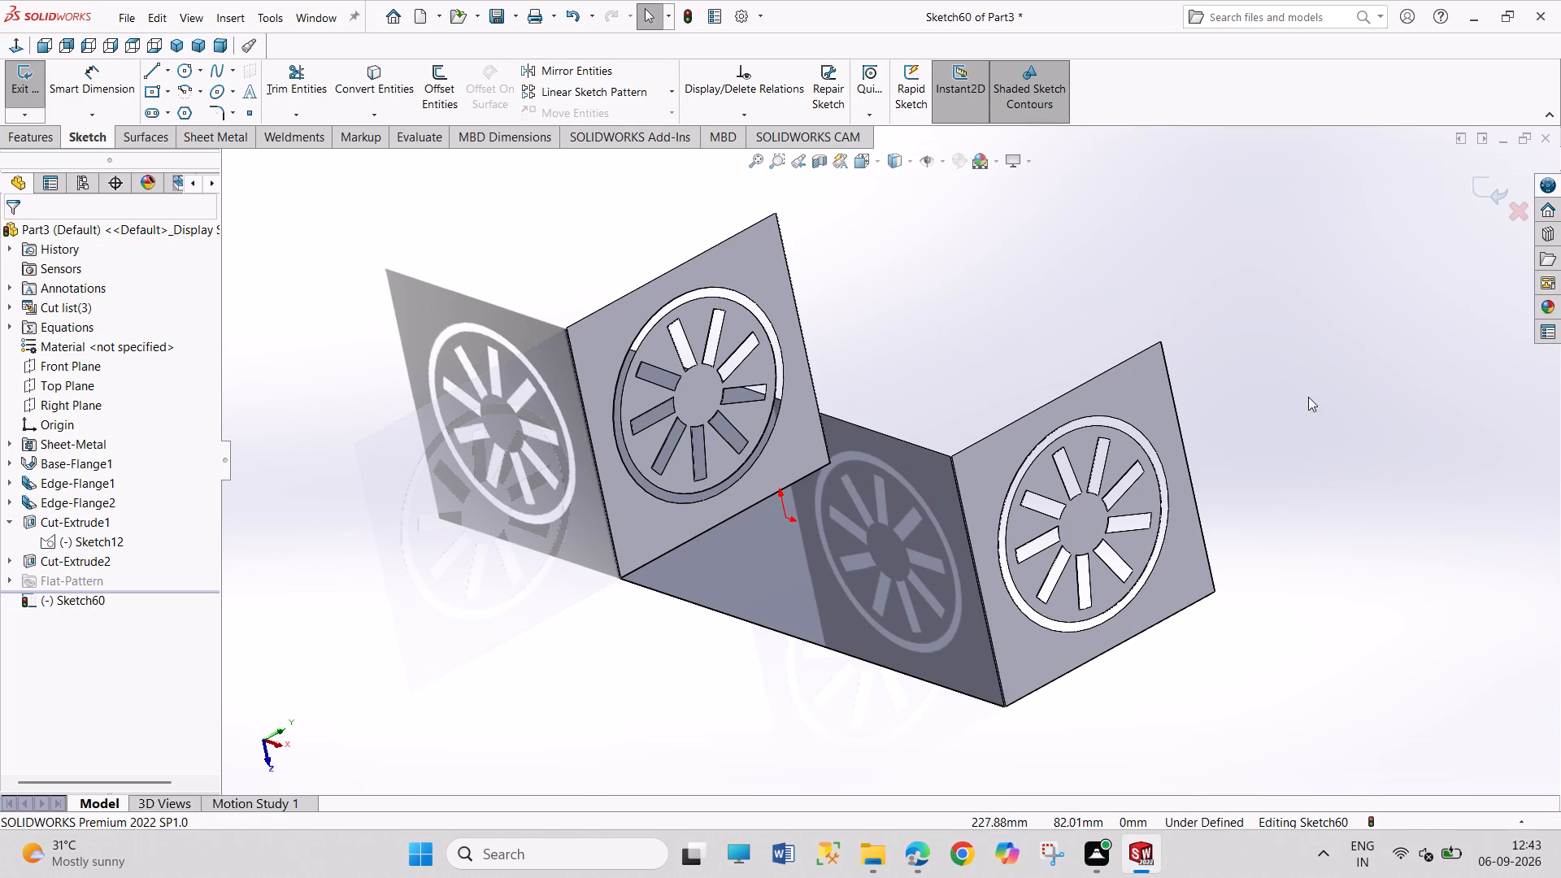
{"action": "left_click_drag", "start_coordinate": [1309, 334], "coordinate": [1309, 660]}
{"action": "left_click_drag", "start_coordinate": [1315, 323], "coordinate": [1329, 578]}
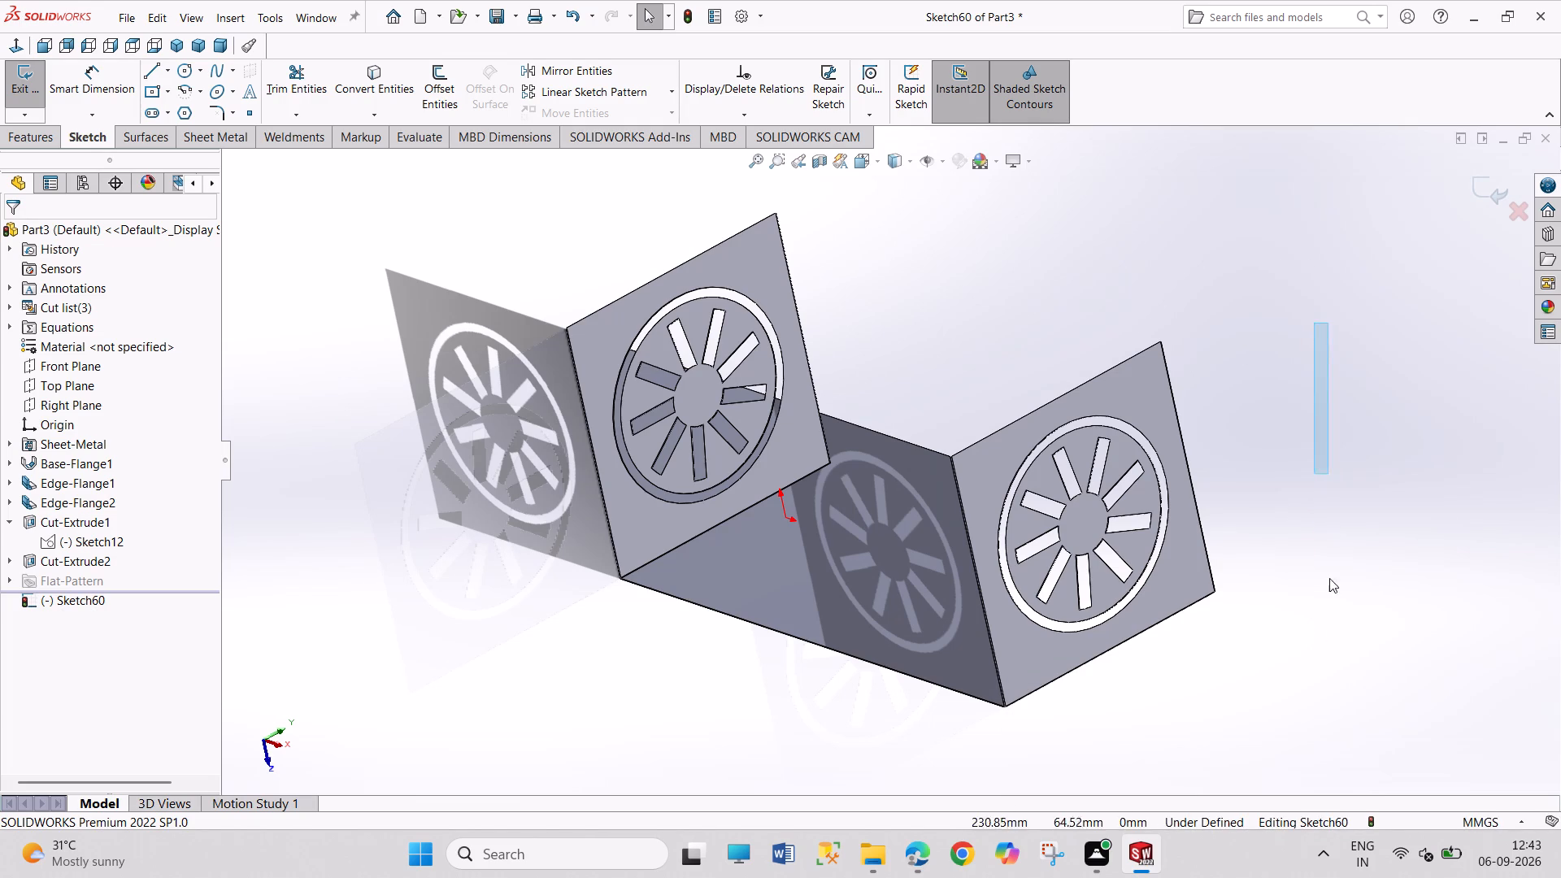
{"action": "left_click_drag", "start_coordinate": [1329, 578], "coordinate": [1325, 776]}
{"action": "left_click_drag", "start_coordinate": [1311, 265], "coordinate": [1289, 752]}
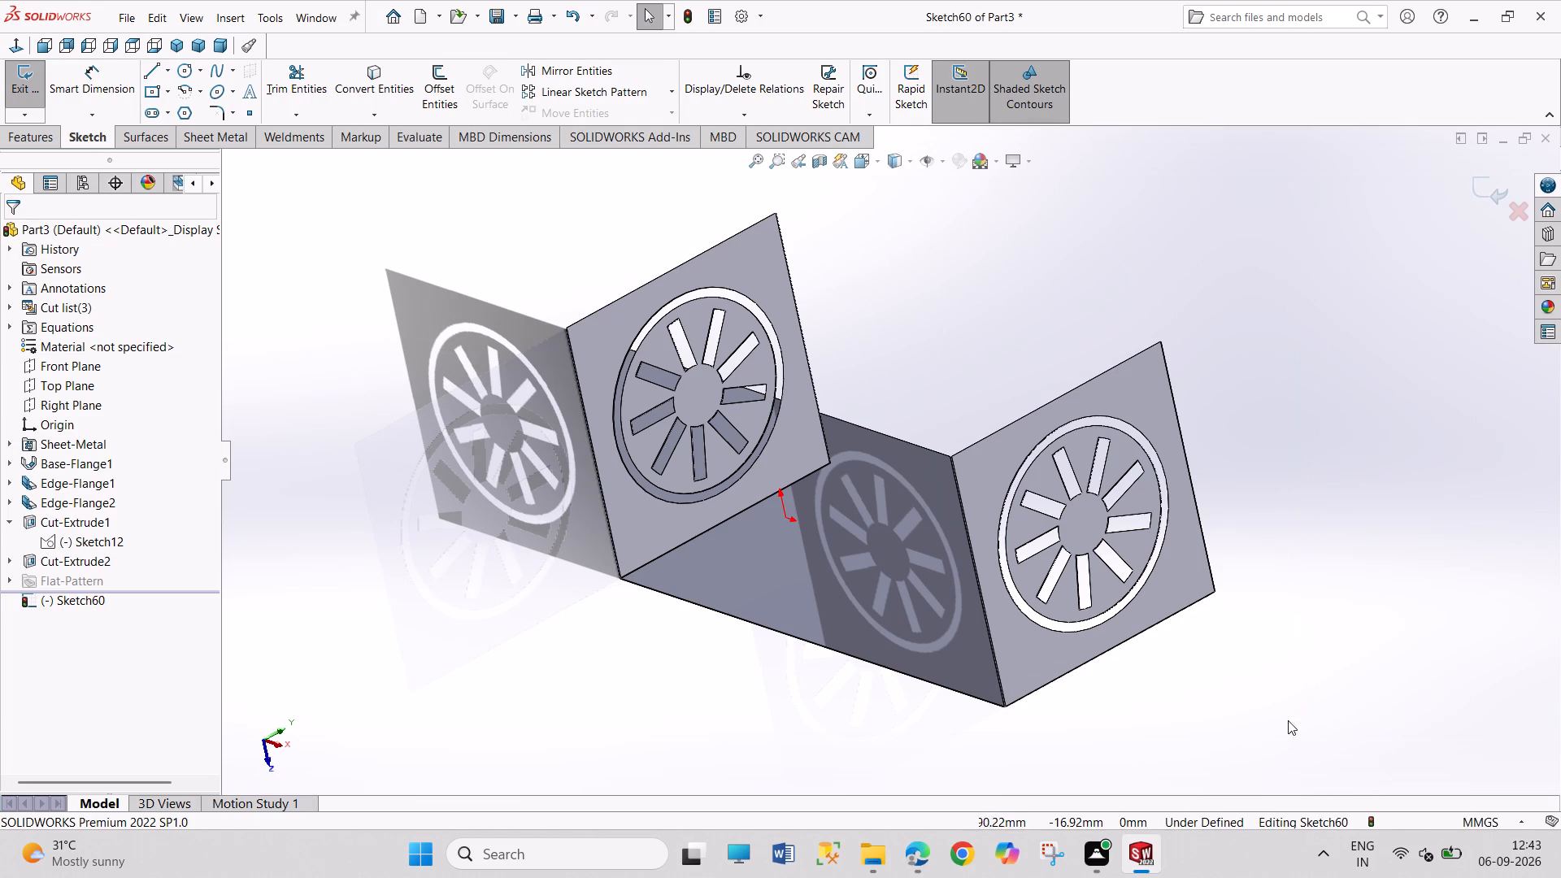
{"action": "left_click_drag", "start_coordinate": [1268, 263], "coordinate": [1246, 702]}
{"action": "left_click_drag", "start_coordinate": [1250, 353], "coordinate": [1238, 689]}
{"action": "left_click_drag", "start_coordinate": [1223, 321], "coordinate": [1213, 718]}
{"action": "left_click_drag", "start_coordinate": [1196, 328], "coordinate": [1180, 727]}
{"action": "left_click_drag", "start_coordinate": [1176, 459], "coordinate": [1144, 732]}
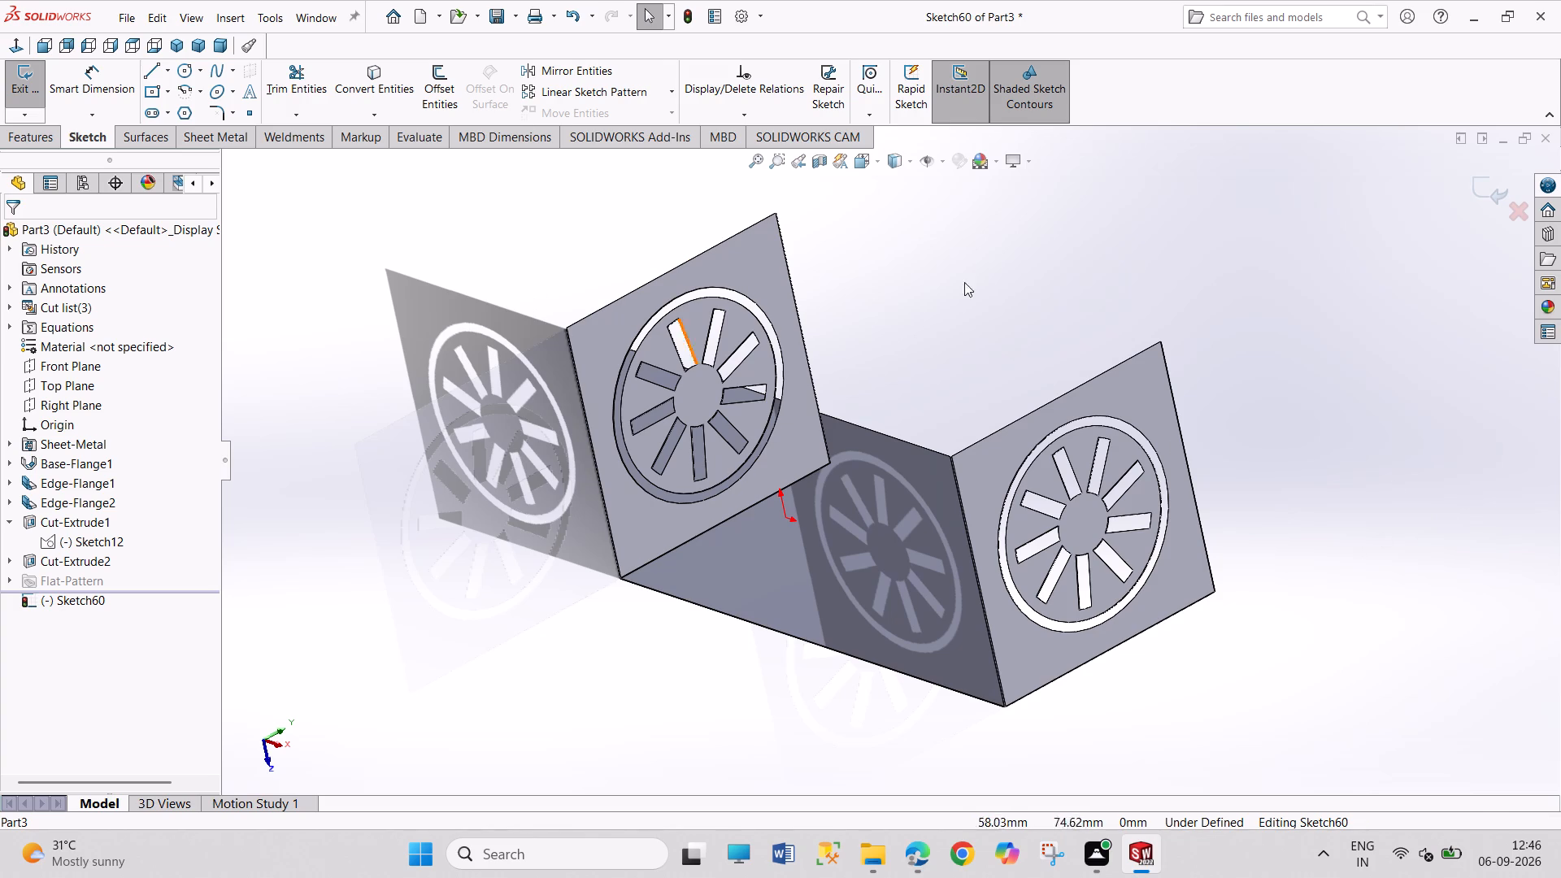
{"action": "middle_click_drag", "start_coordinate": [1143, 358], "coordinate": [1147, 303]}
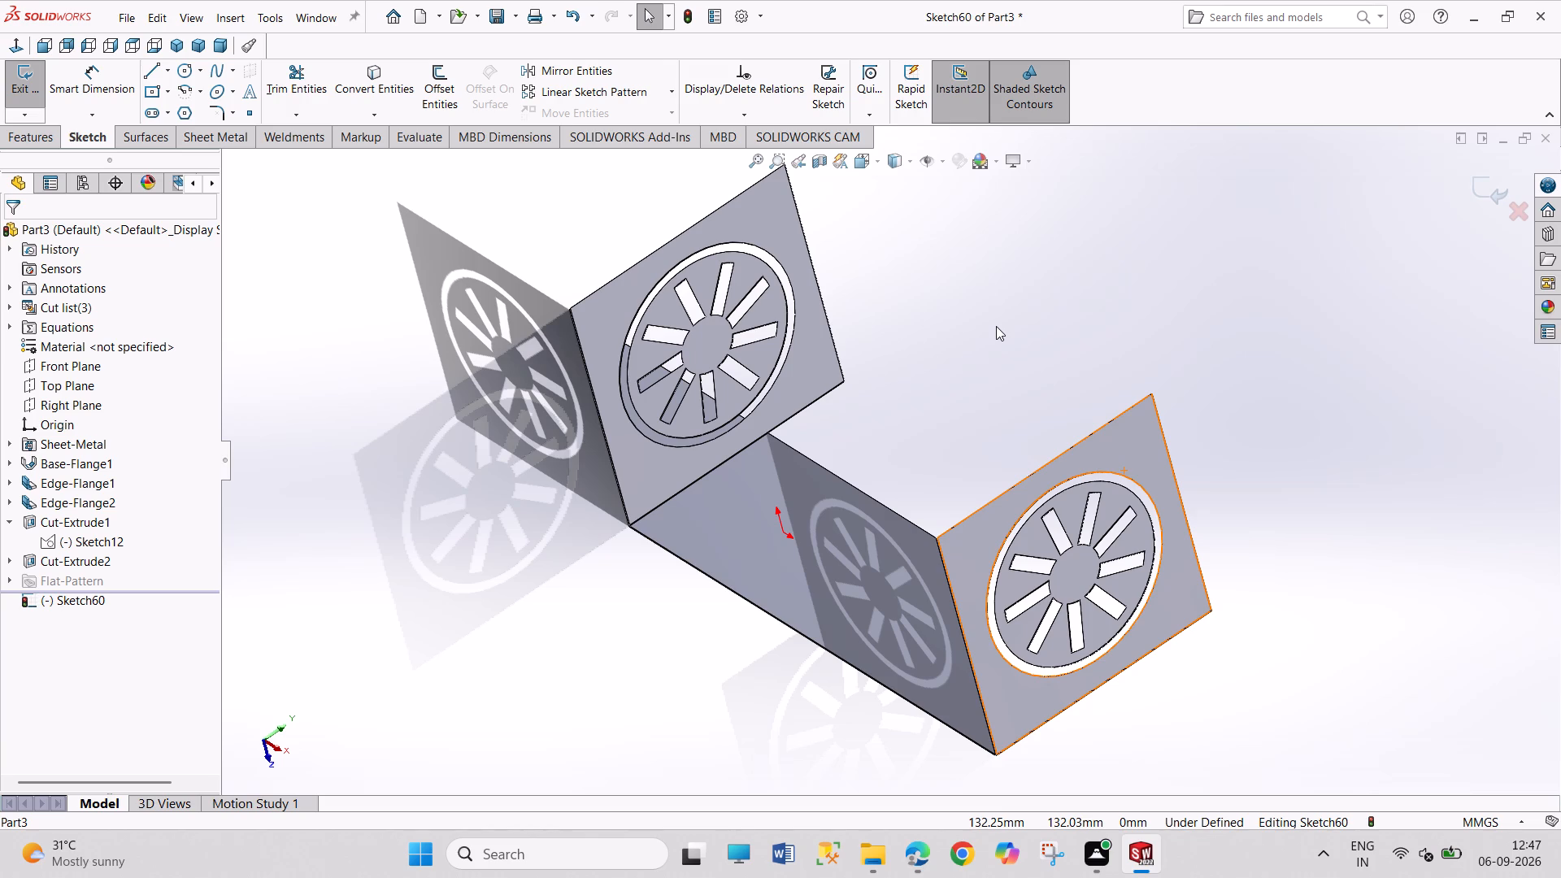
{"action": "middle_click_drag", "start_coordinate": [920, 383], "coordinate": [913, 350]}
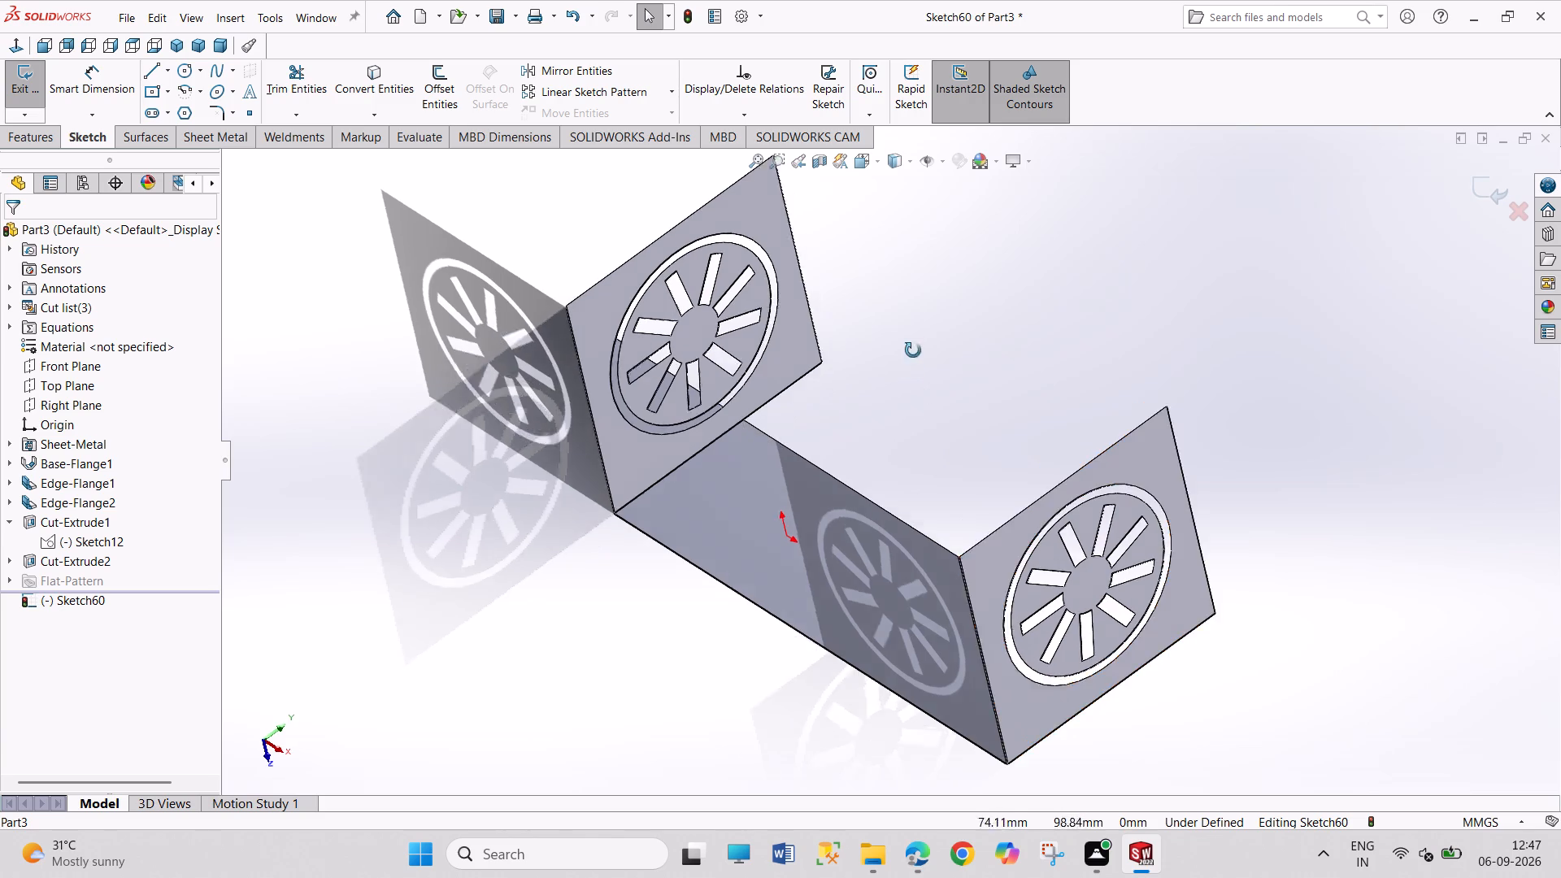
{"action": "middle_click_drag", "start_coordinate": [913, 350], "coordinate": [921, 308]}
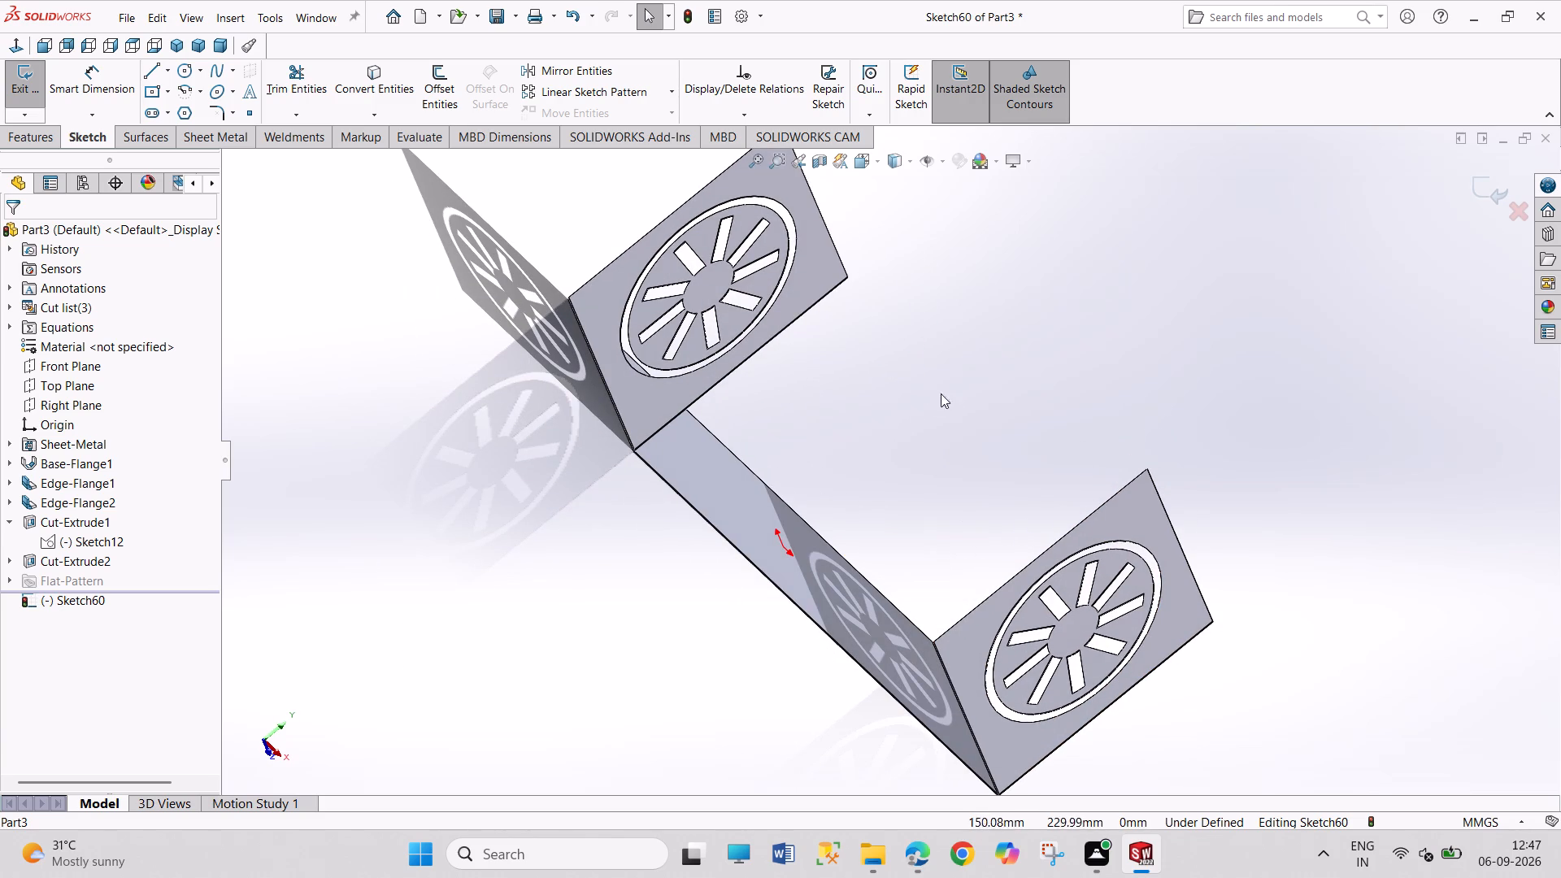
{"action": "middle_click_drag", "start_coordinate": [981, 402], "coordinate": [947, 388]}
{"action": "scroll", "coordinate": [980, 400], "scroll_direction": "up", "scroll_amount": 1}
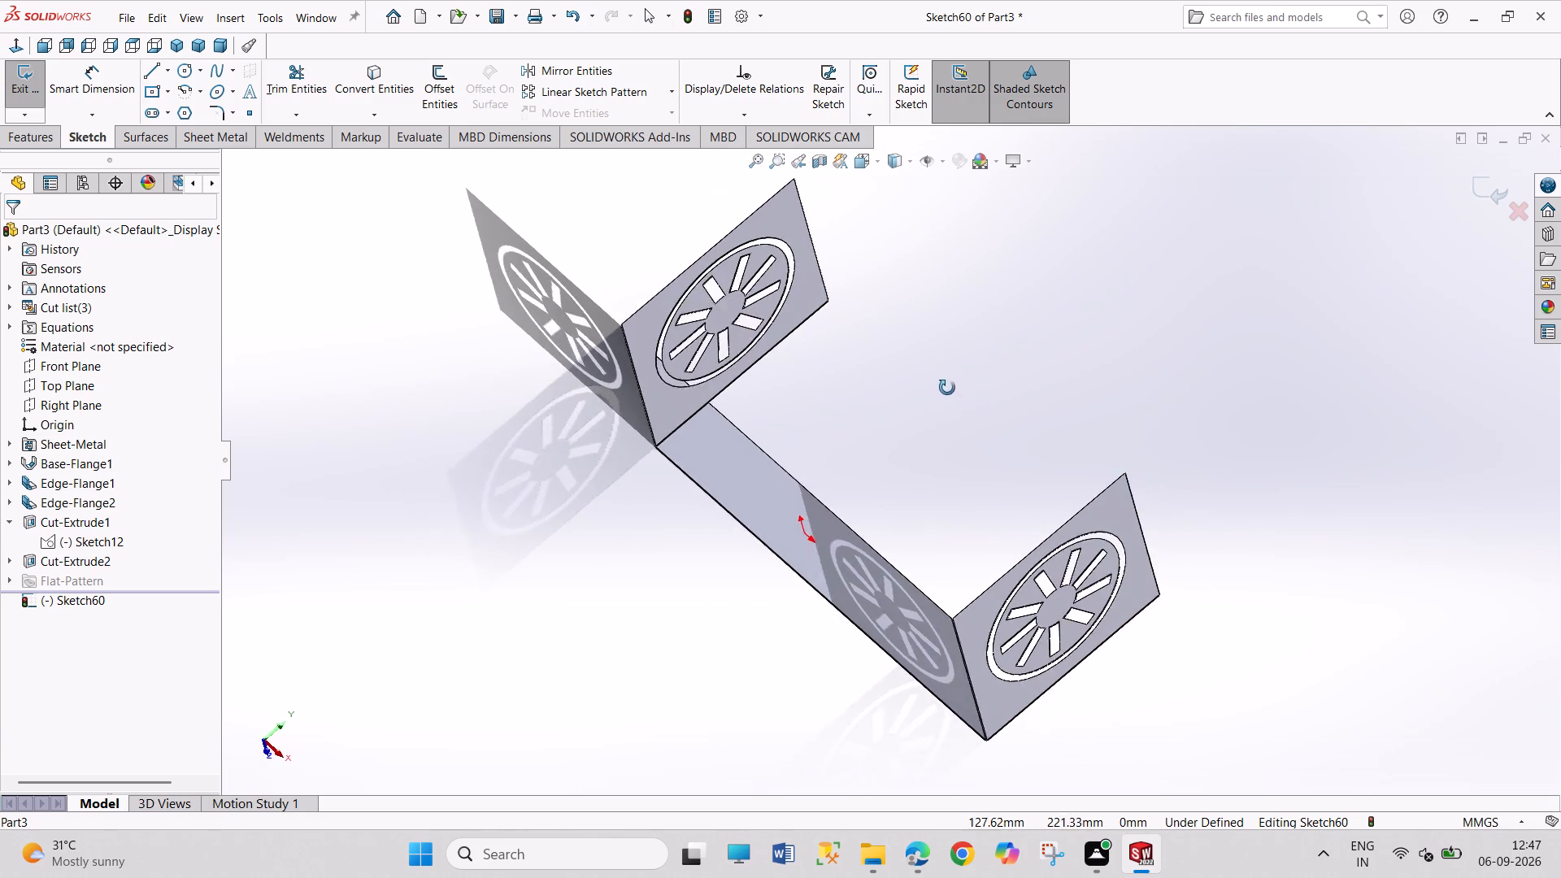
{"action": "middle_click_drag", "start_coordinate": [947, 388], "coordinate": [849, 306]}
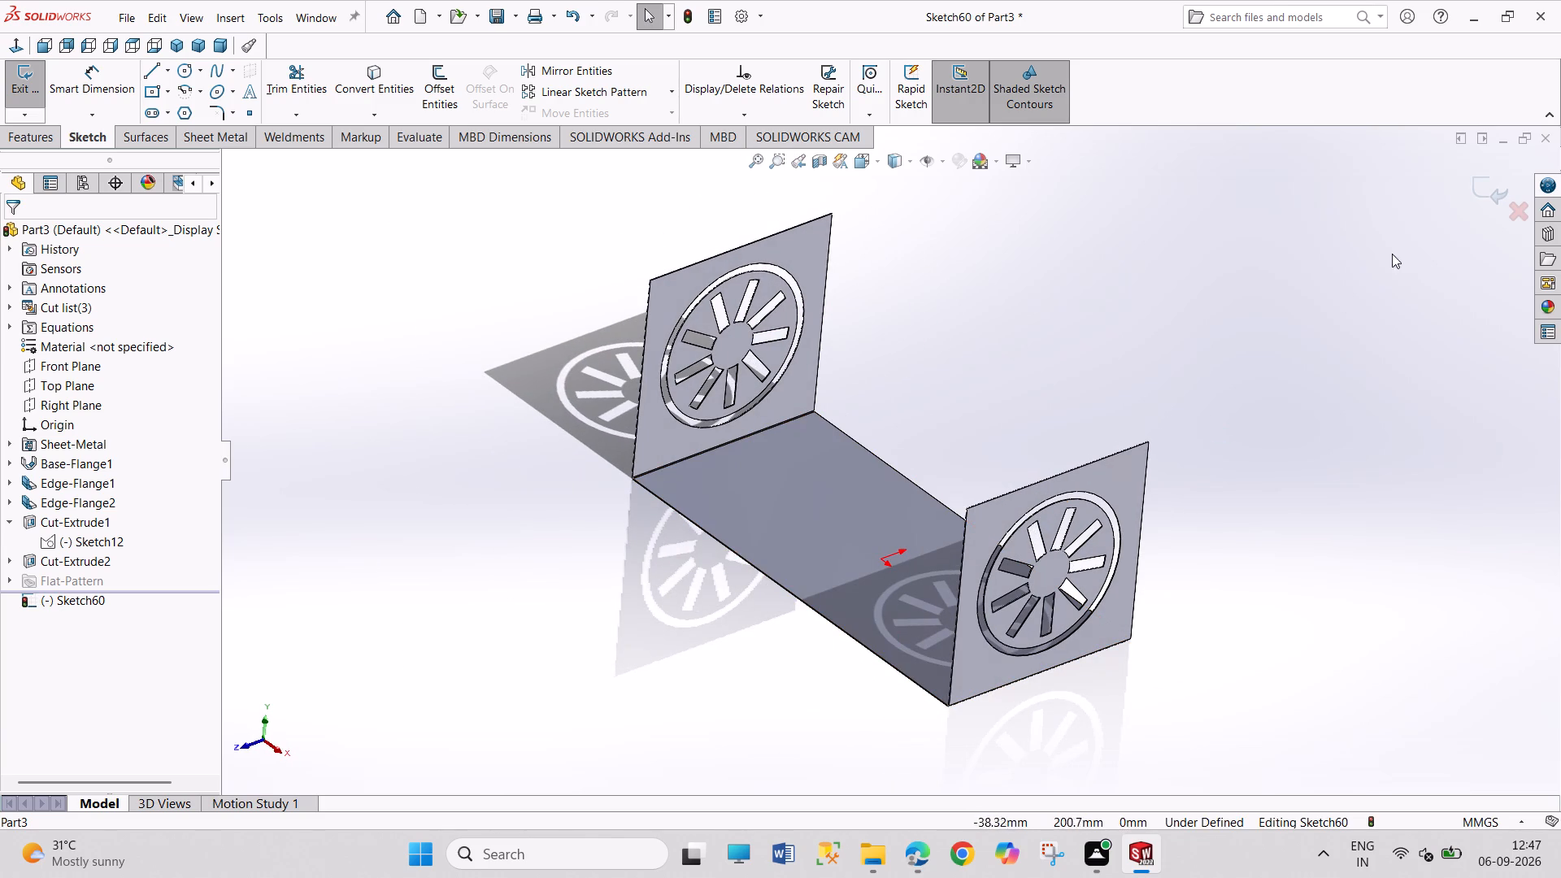
Close the sheet metal part without saving its changes.
{"action": "left_click", "coordinate": [1536, 139]}
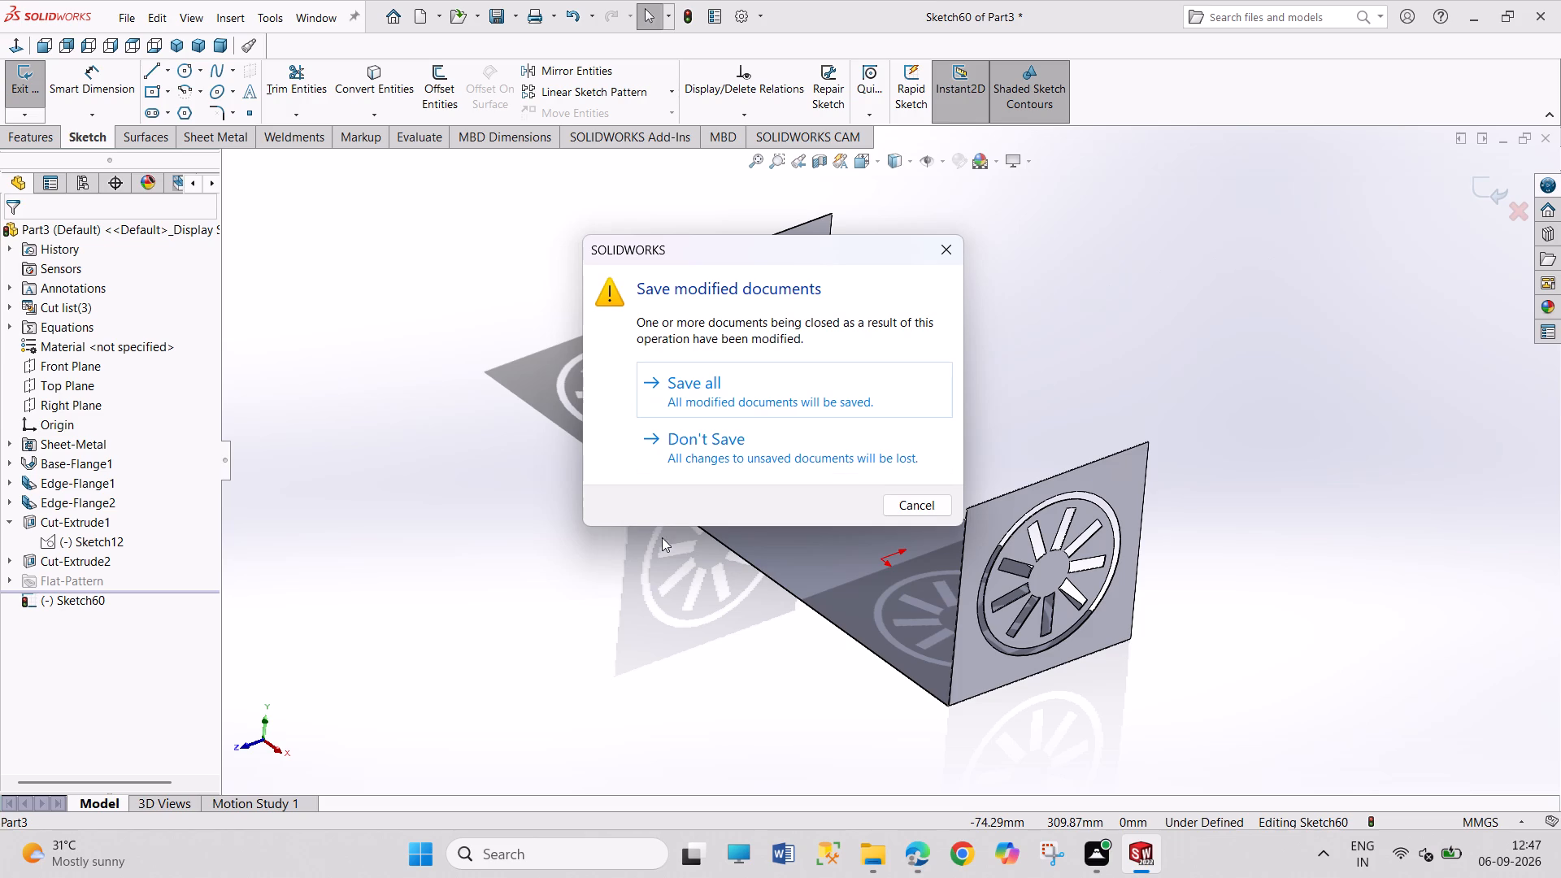
{"action": "left_click", "coordinate": [734, 462]}
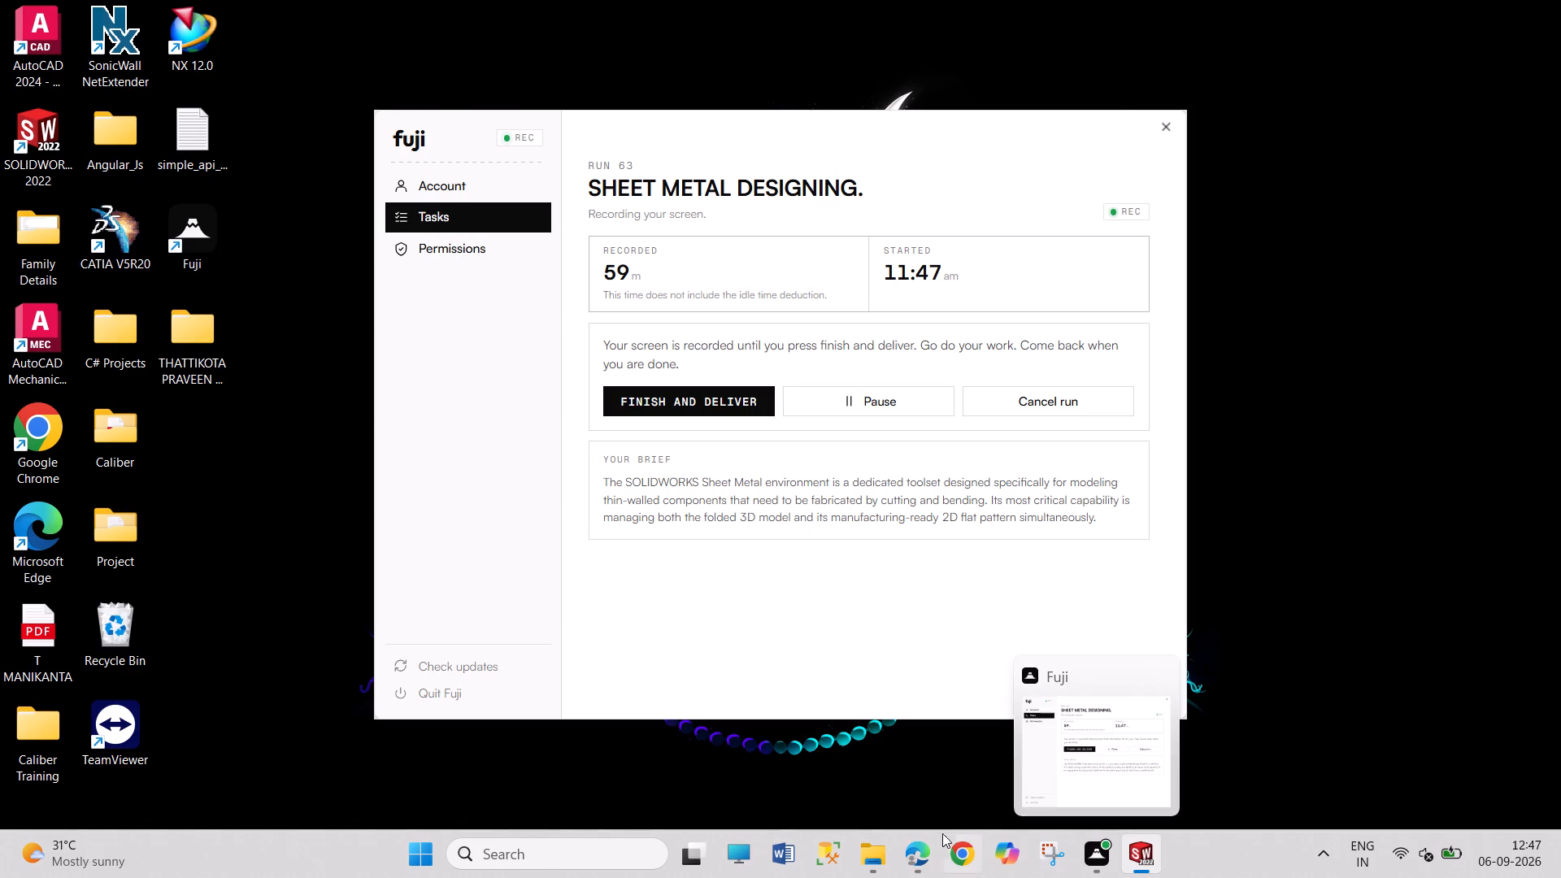
Switch to the PDF book in Edge and look through the exercises after Exercise 9, enlarging the surface Exercise 6 hair dryer drawing.
{"action": "left_click", "coordinate": [923, 854]}
{"action": "scroll", "coordinate": [915, 745], "scroll_direction": "down", "scroll_amount": 5}
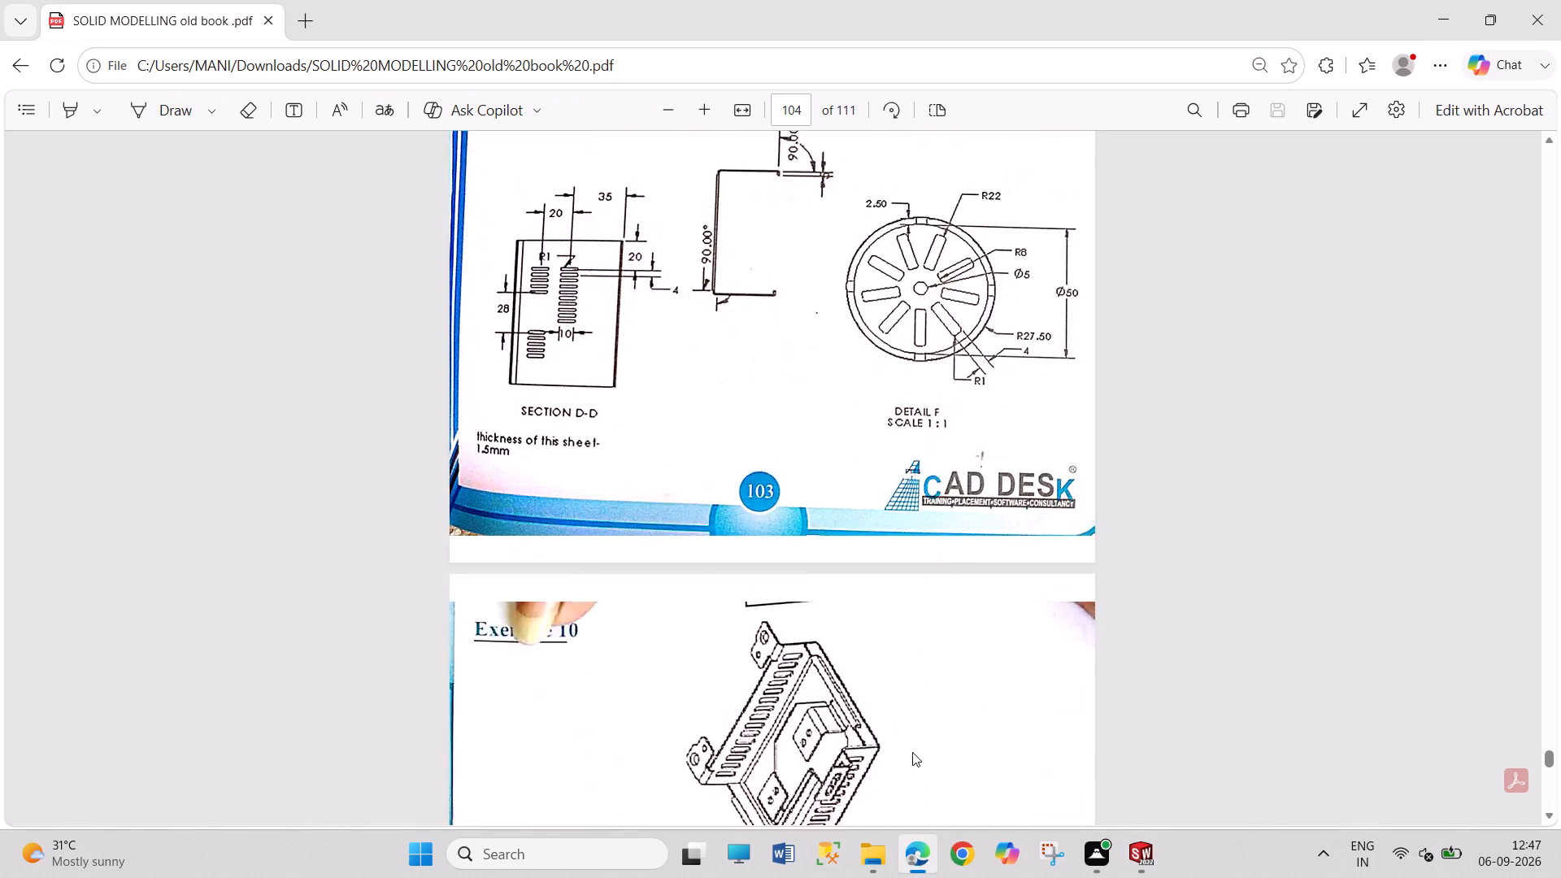
{"action": "scroll", "coordinate": [911, 755], "scroll_direction": "down", "scroll_amount": 4}
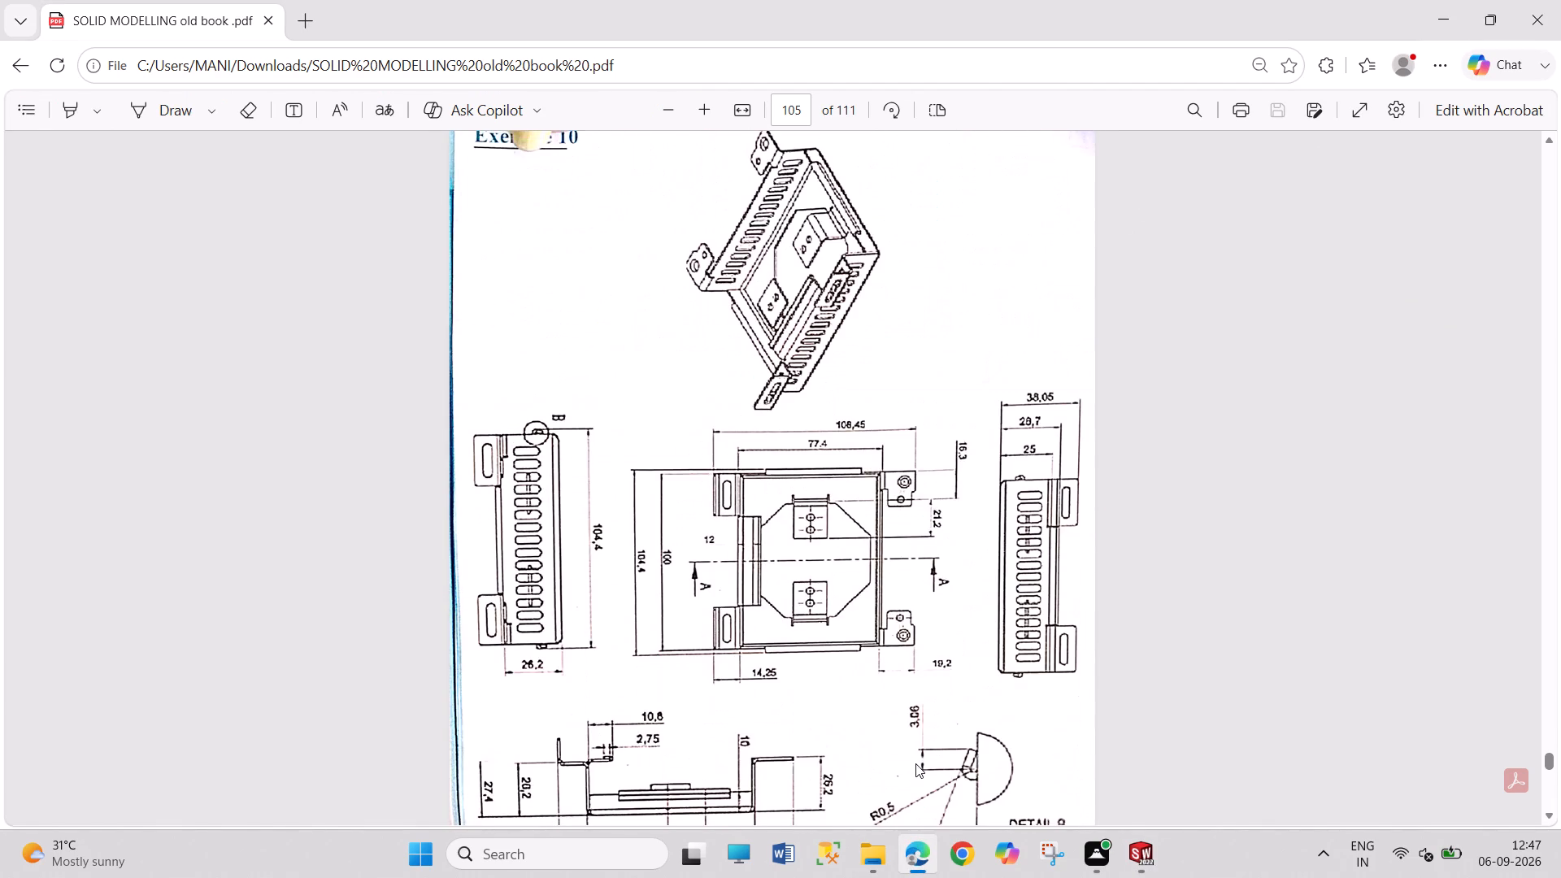
{"action": "scroll", "coordinate": [915, 763], "scroll_direction": "up", "scroll_amount": 1}
{"action": "scroll", "coordinate": [915, 766], "scroll_direction": "down", "scroll_amount": 16}
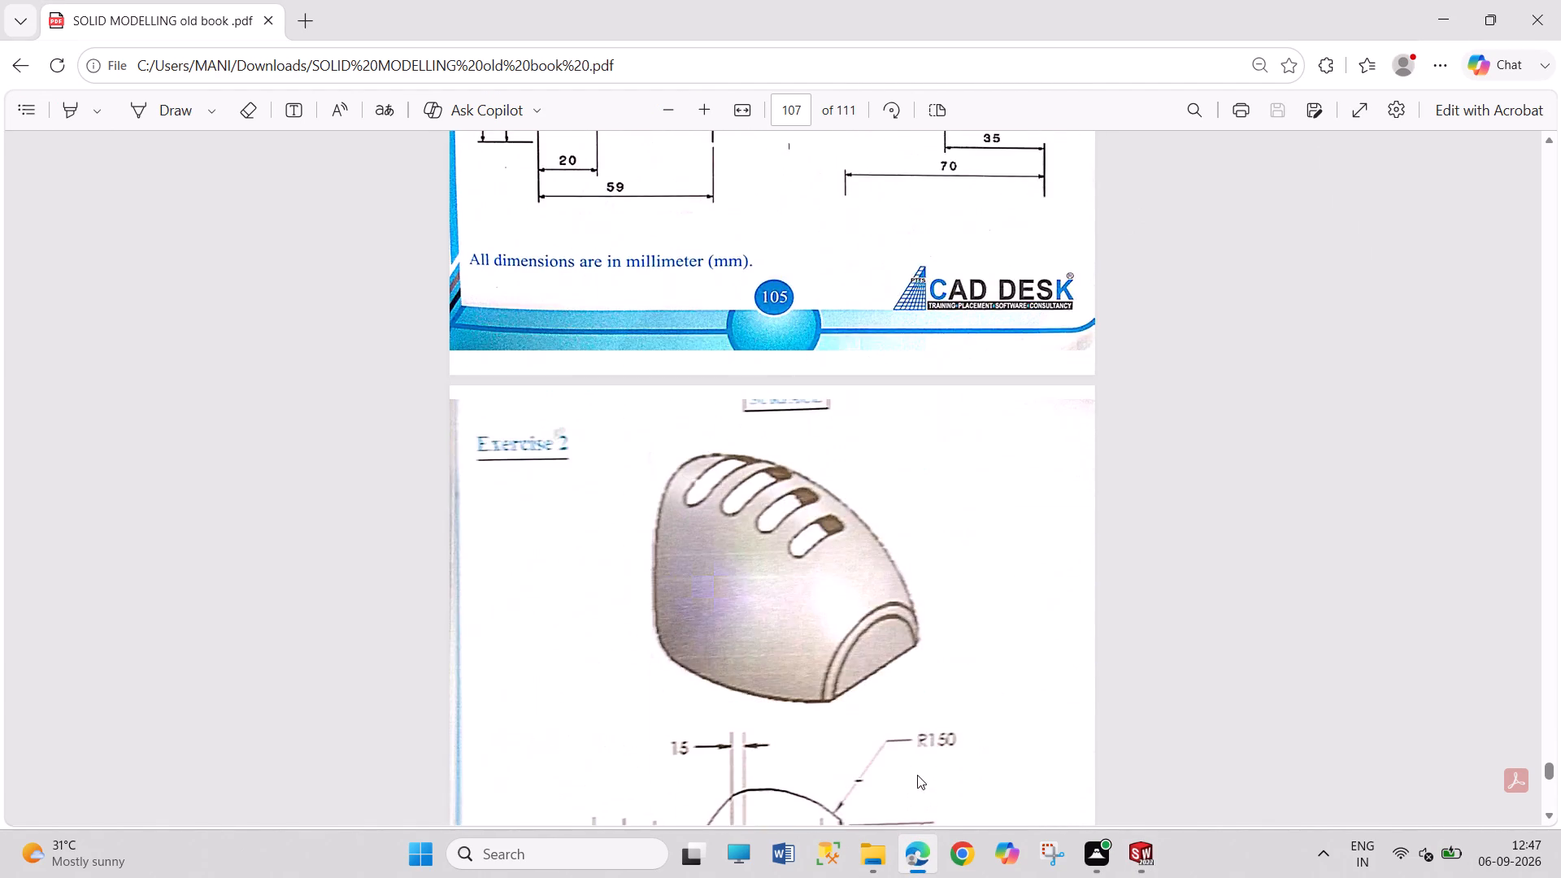
{"action": "scroll", "coordinate": [917, 776], "scroll_direction": "down", "scroll_amount": 18}
{"action": "scroll", "coordinate": [918, 787], "scroll_direction": "down", "scroll_amount": 6}
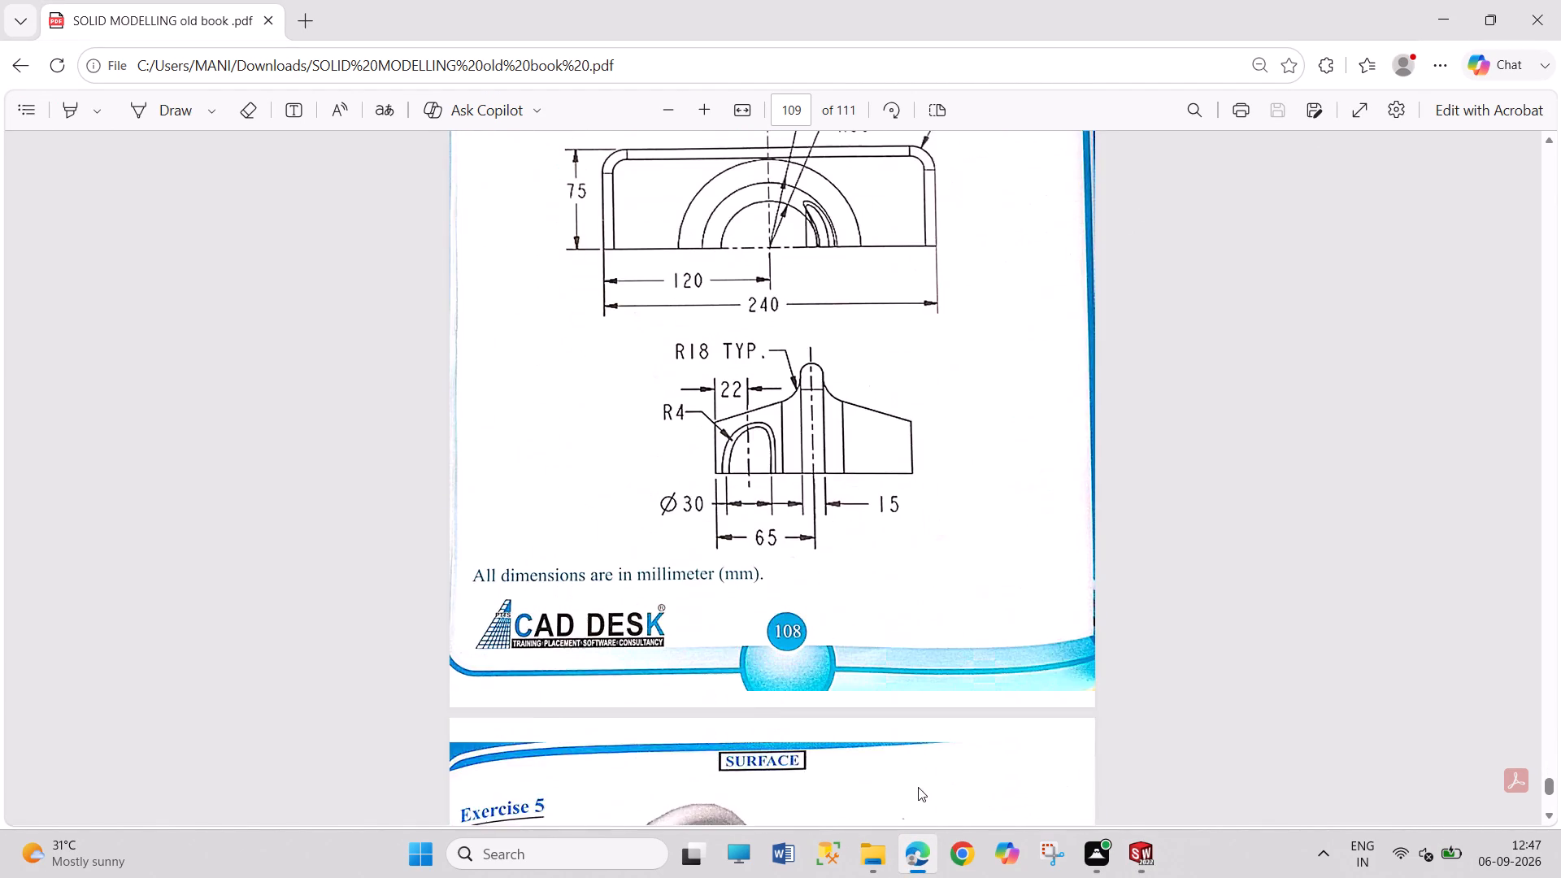
{"action": "scroll", "coordinate": [918, 789], "scroll_direction": "down", "scroll_amount": 19}
{"action": "scroll", "coordinate": [918, 794], "scroll_direction": "up", "scroll_amount": 2}
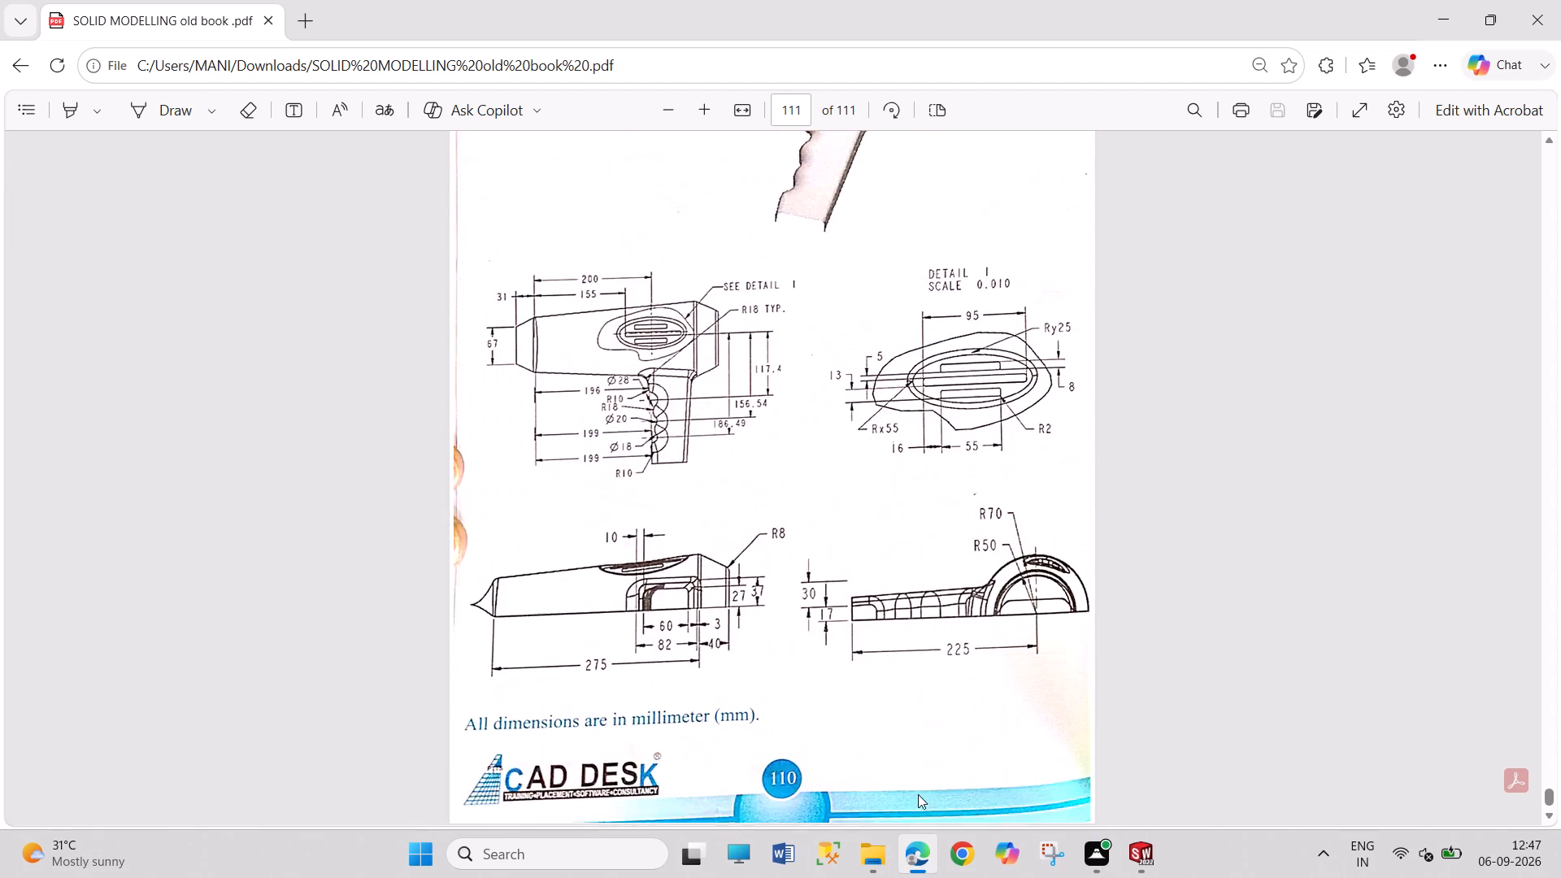
{"action": "scroll", "coordinate": [918, 794], "scroll_direction": "up", "scroll_amount": 1}
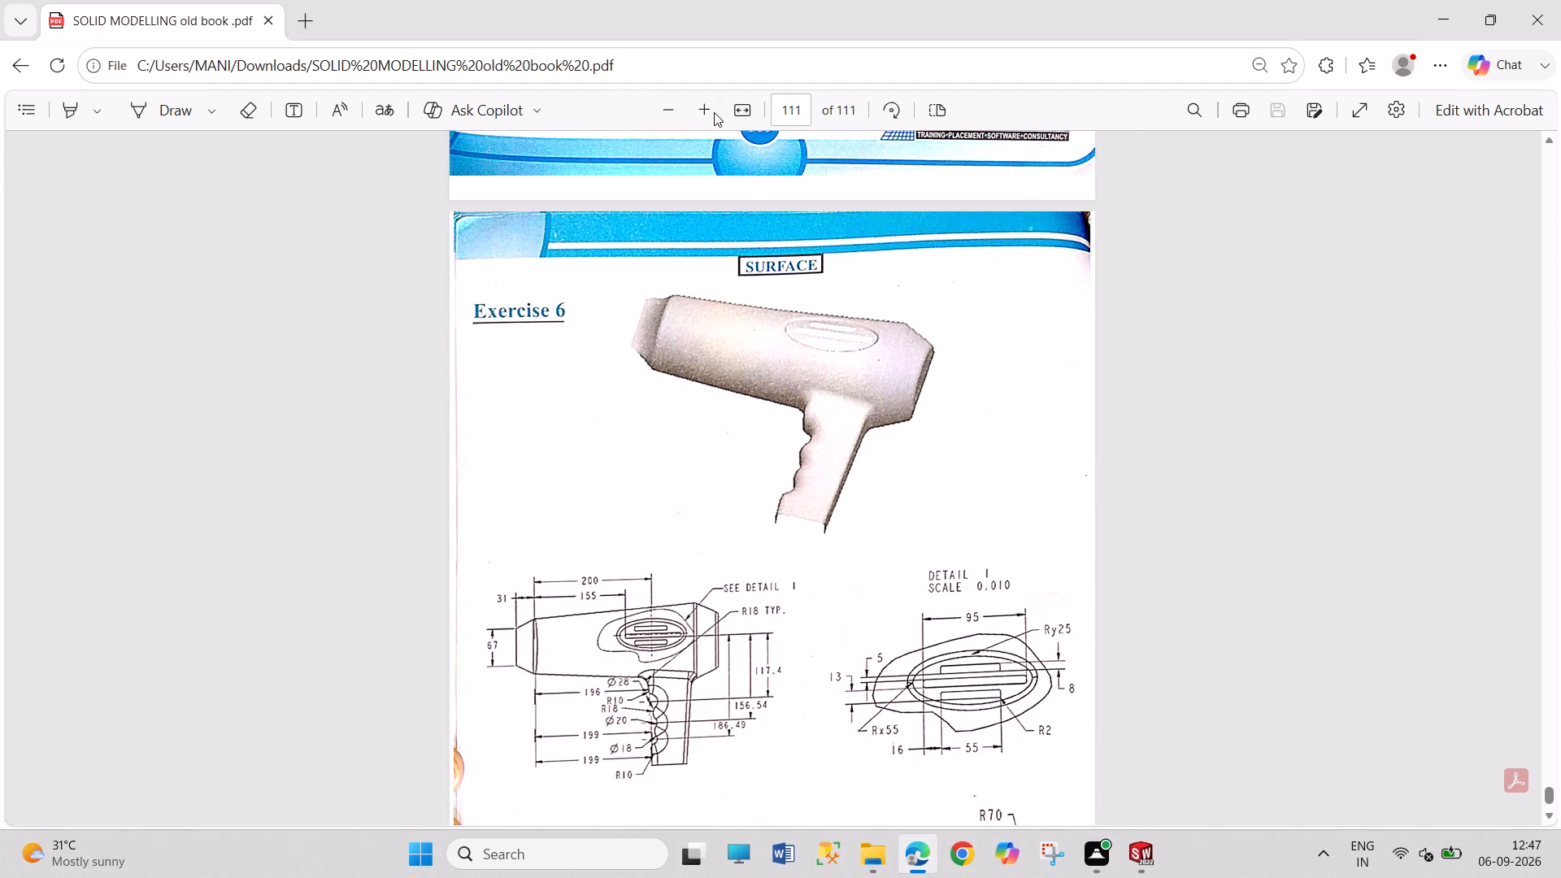
{"action": "double_click", "coordinate": [712, 111]}
{"action": "scroll", "coordinate": [967, 432], "scroll_direction": "down", "scroll_amount": 3}
{"action": "scroll", "coordinate": [967, 432], "scroll_direction": "up", "scroll_amount": 1}
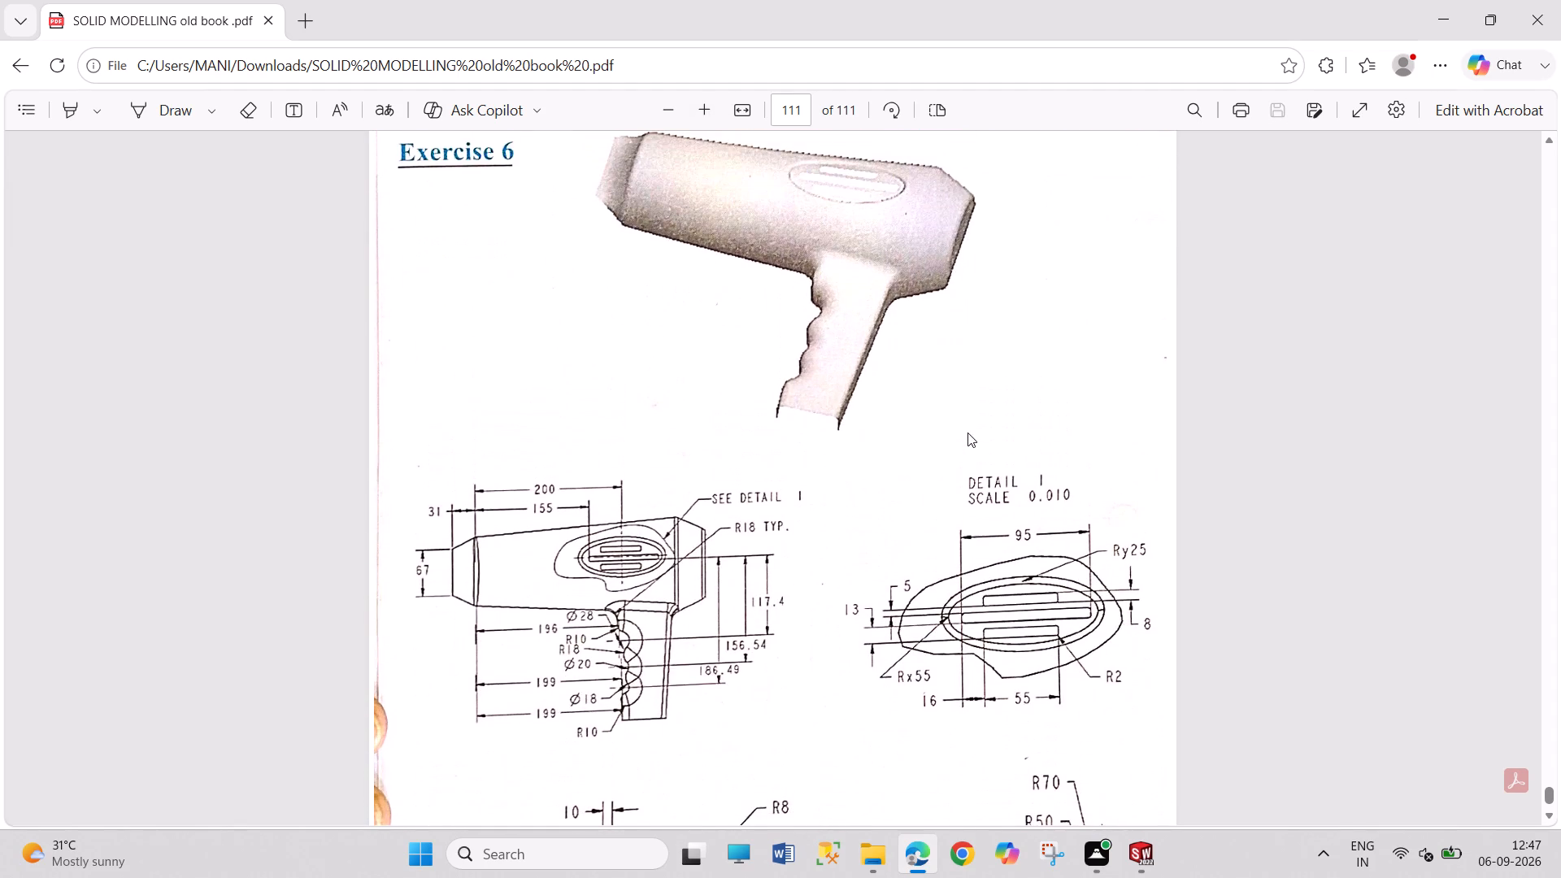
Examine the surface Exercise 6 hair dryer drawing, including its handle dimensions, vent detail and lower views.
{"action": "scroll", "coordinate": [967, 435], "scroll_direction": "up", "scroll_amount": 1}
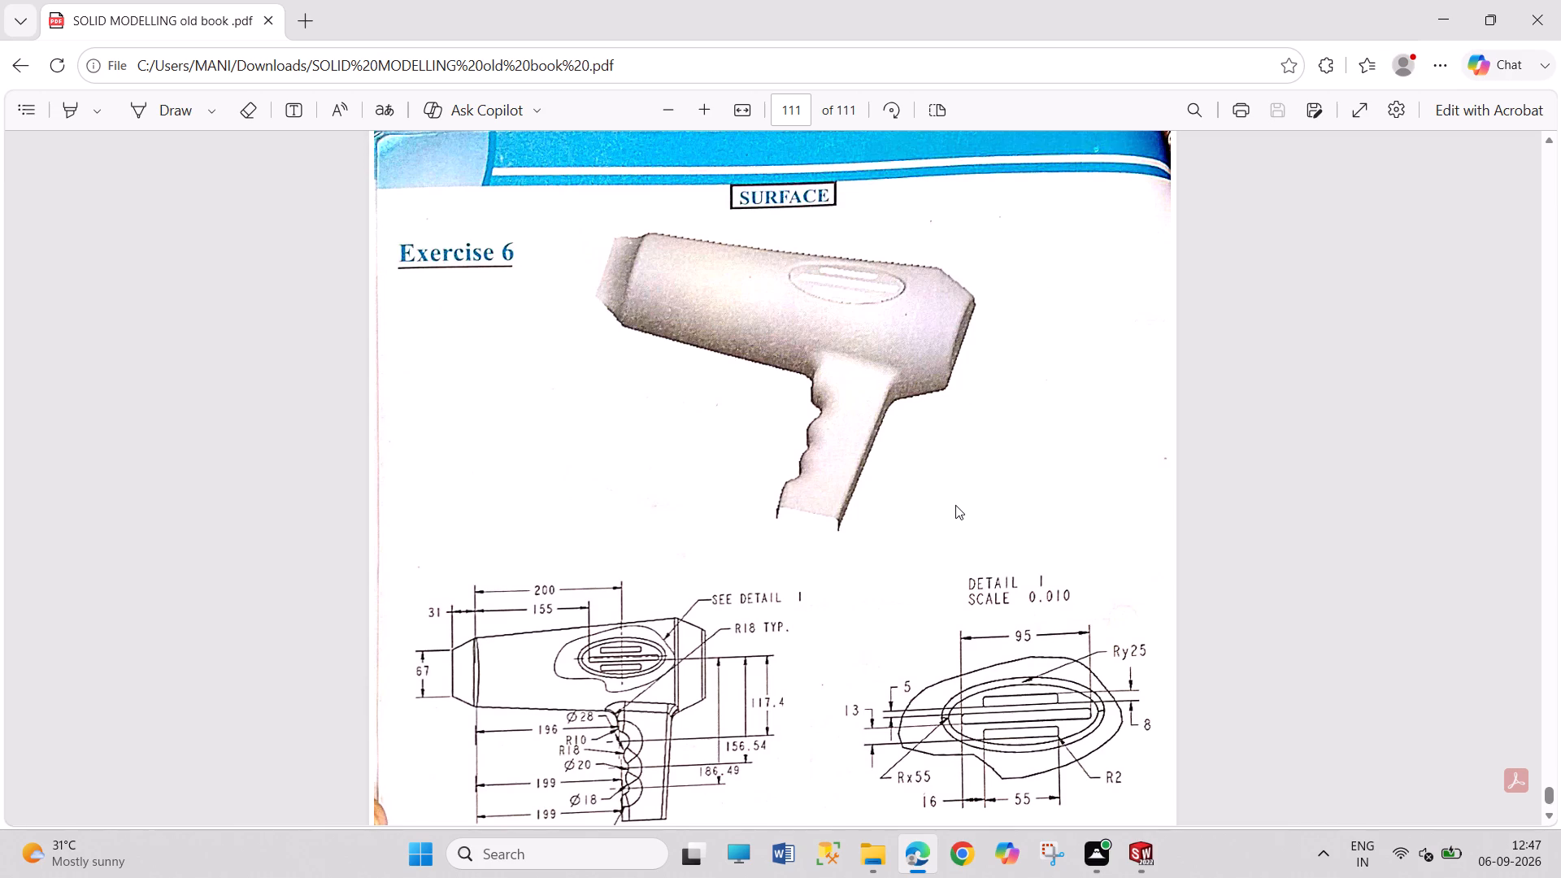
{"action": "scroll", "coordinate": [955, 508], "scroll_direction": "down", "scroll_amount": 3}
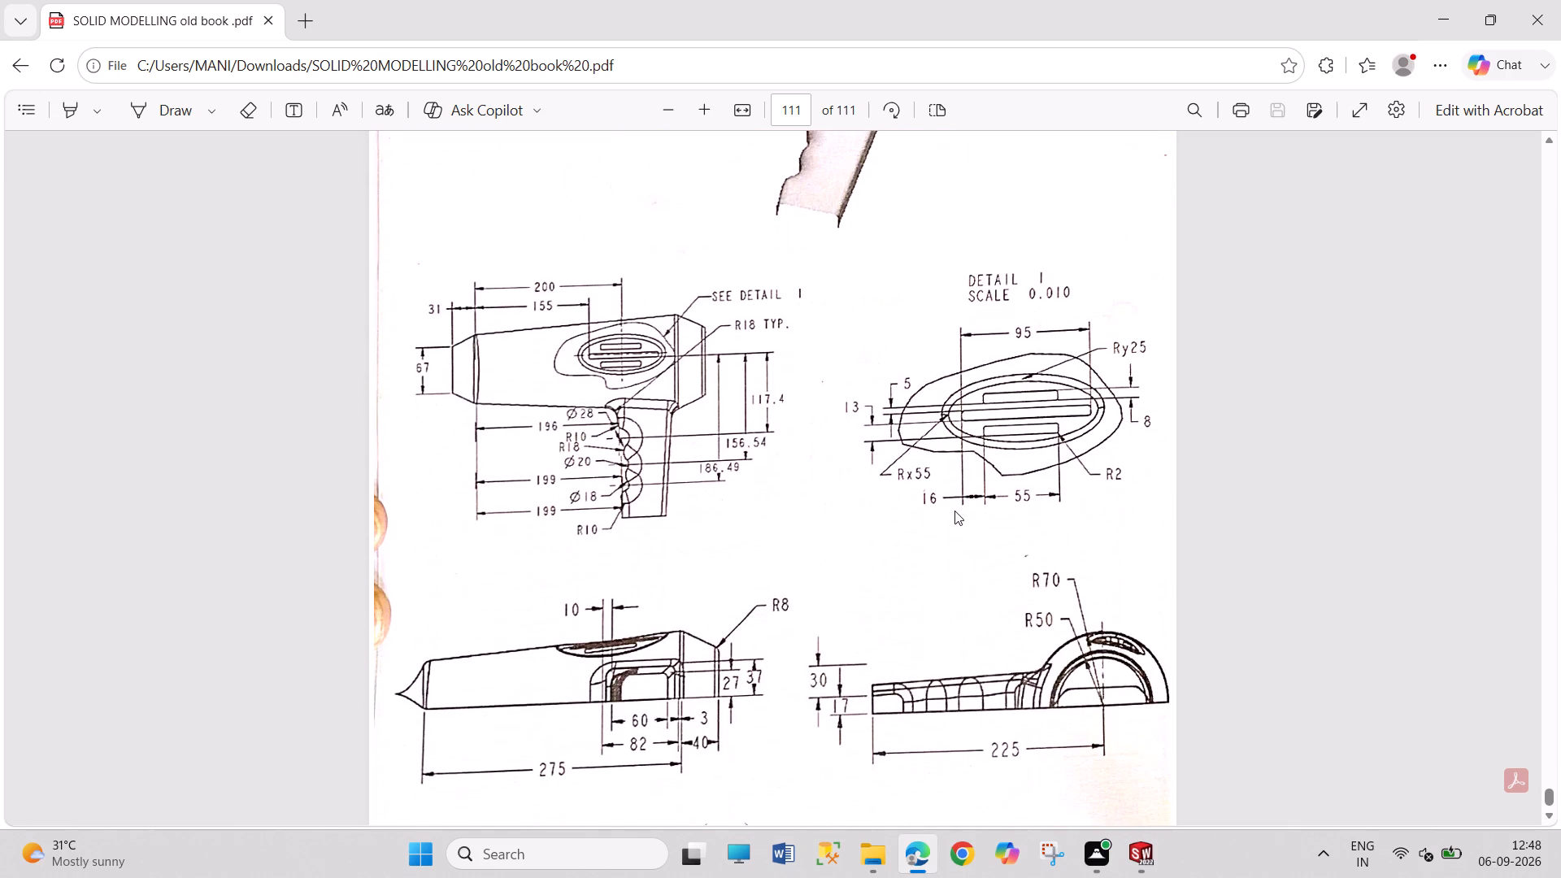
{"action": "scroll", "coordinate": [954, 511], "scroll_direction": "up", "scroll_amount": 1}
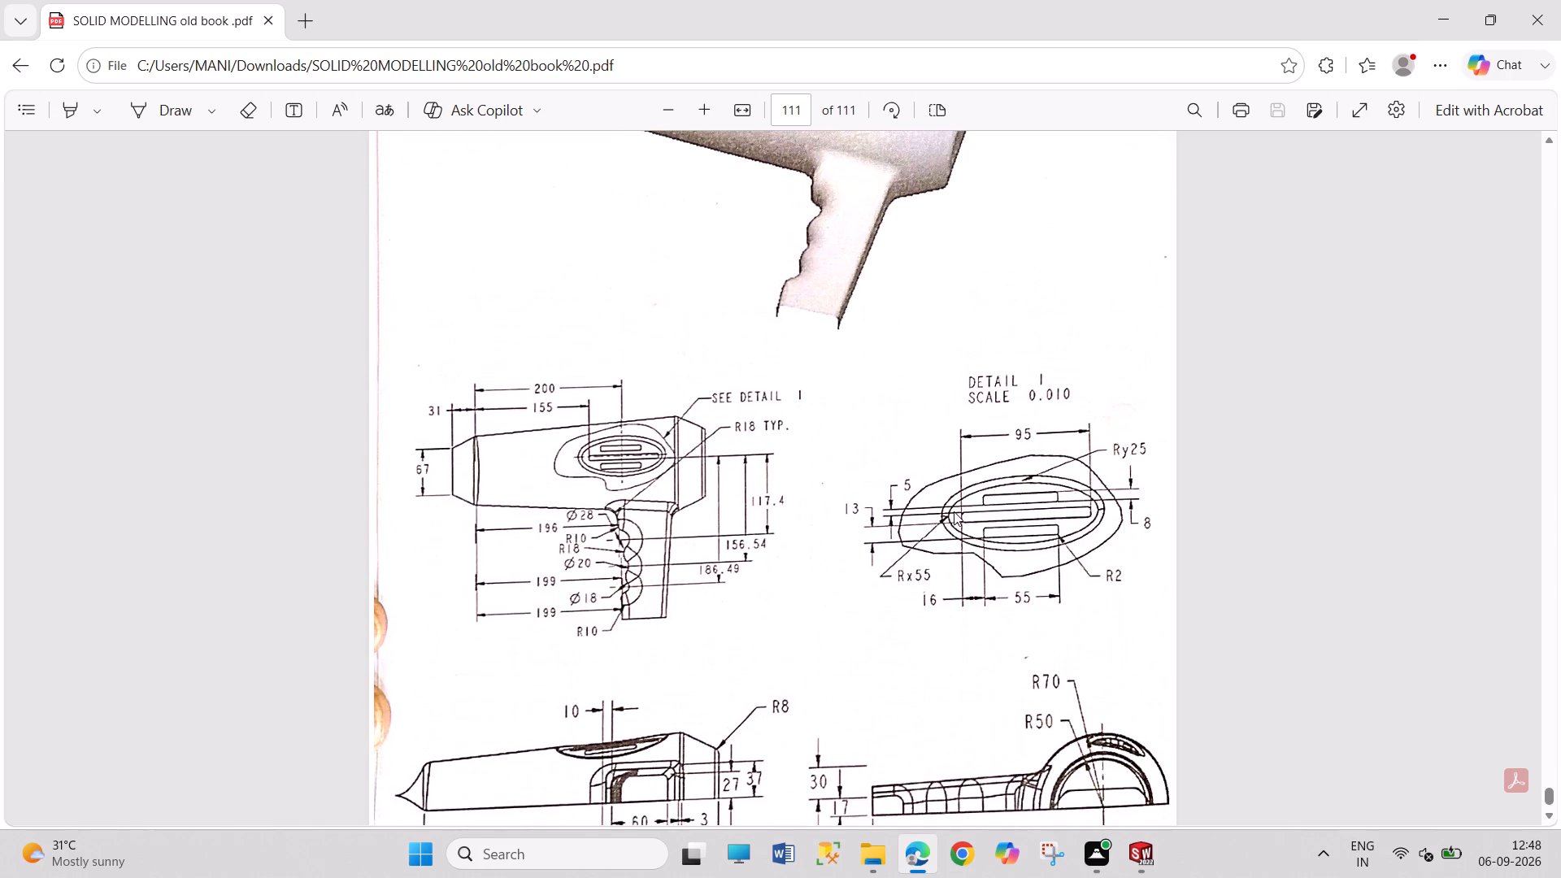
{"action": "scroll", "coordinate": [954, 511], "scroll_direction": "up", "scroll_amount": 1}
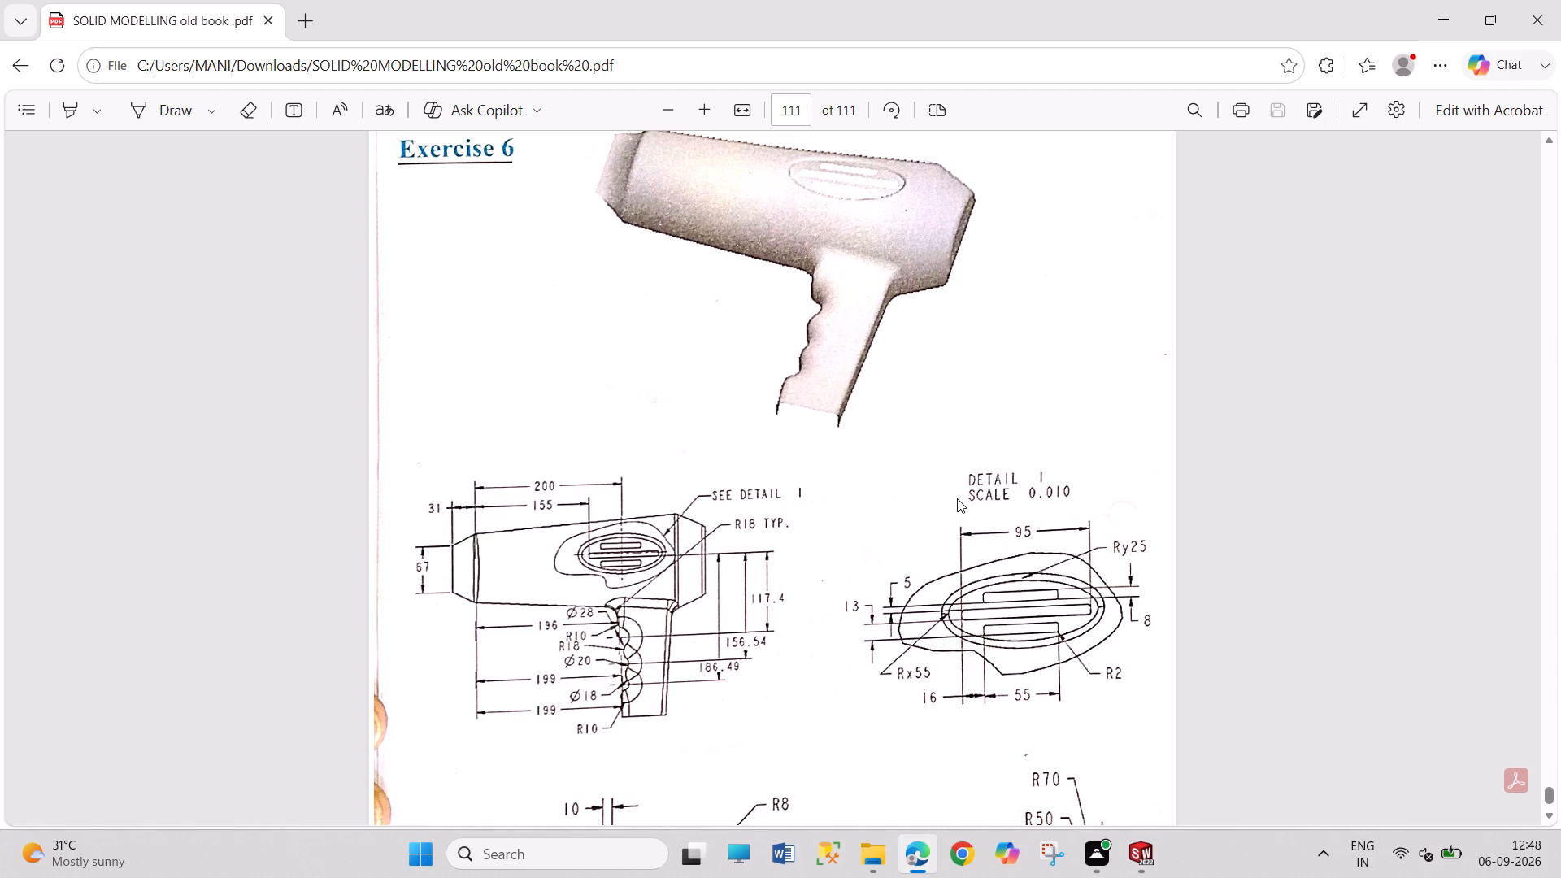
{"action": "scroll", "coordinate": [957, 498], "scroll_direction": "down", "scroll_amount": 2}
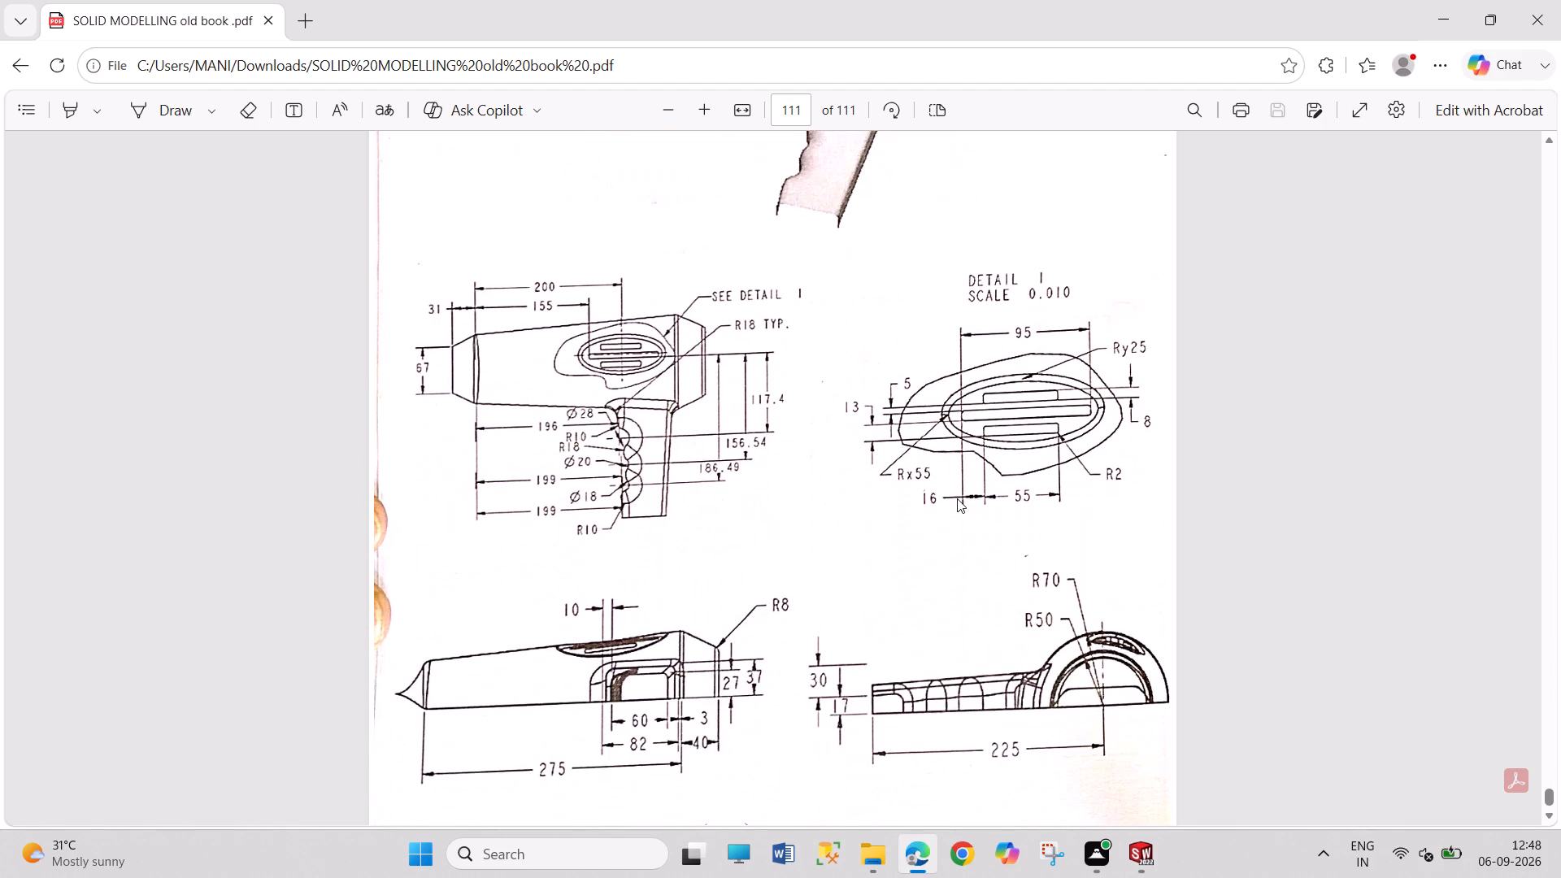
{"action": "scroll", "coordinate": [957, 498], "scroll_direction": "up", "scroll_amount": 1}
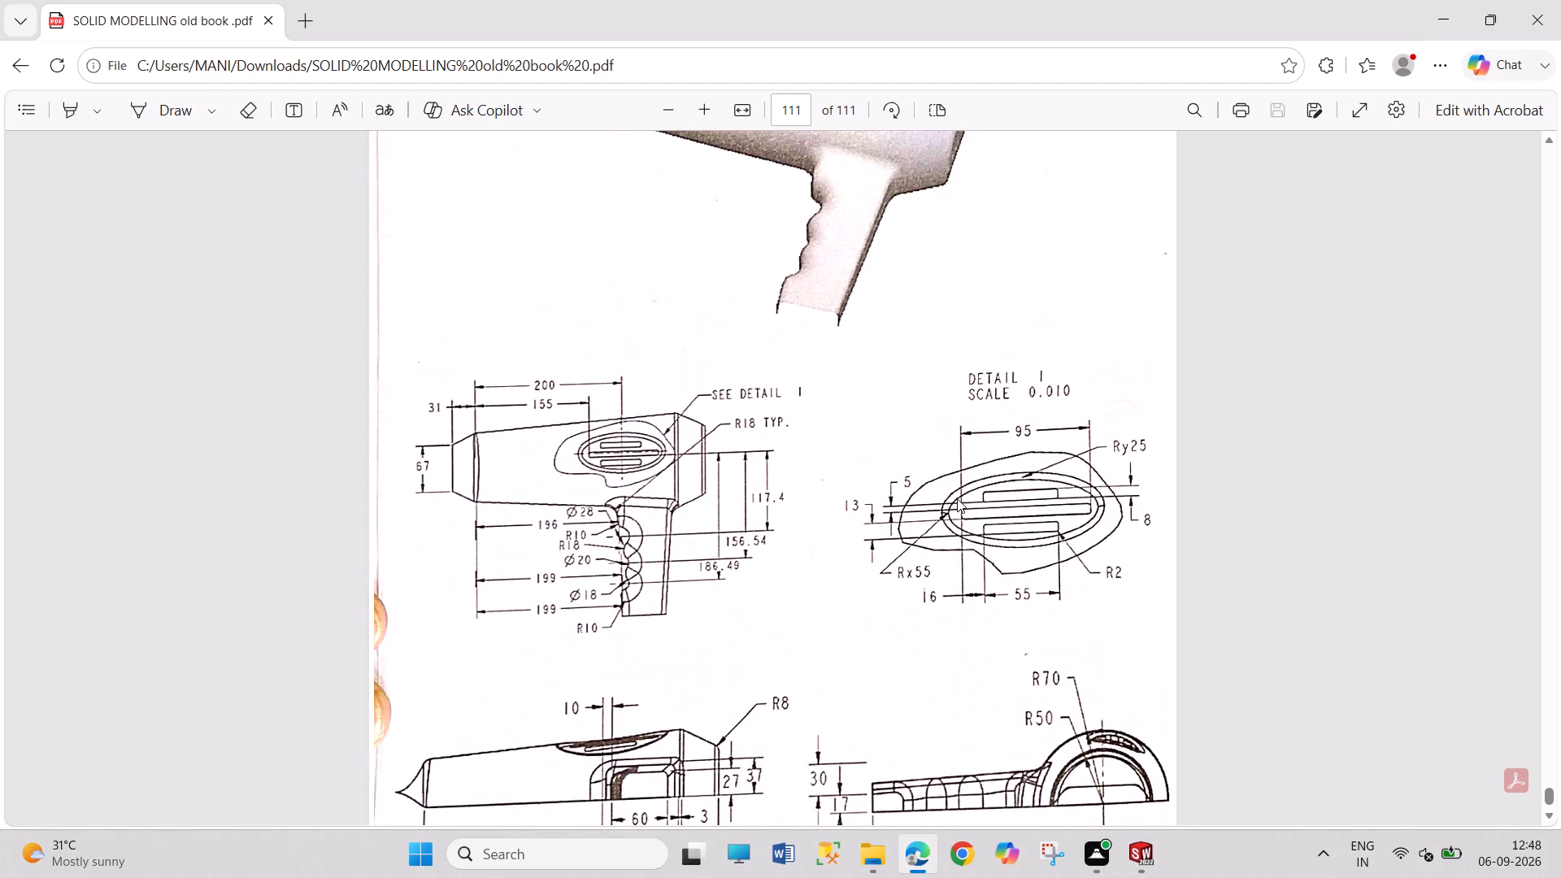
{"action": "scroll", "coordinate": [957, 498], "scroll_direction": "up", "scroll_amount": 1}
{"action": "scroll", "coordinate": [957, 499], "scroll_direction": "down", "scroll_amount": 1}
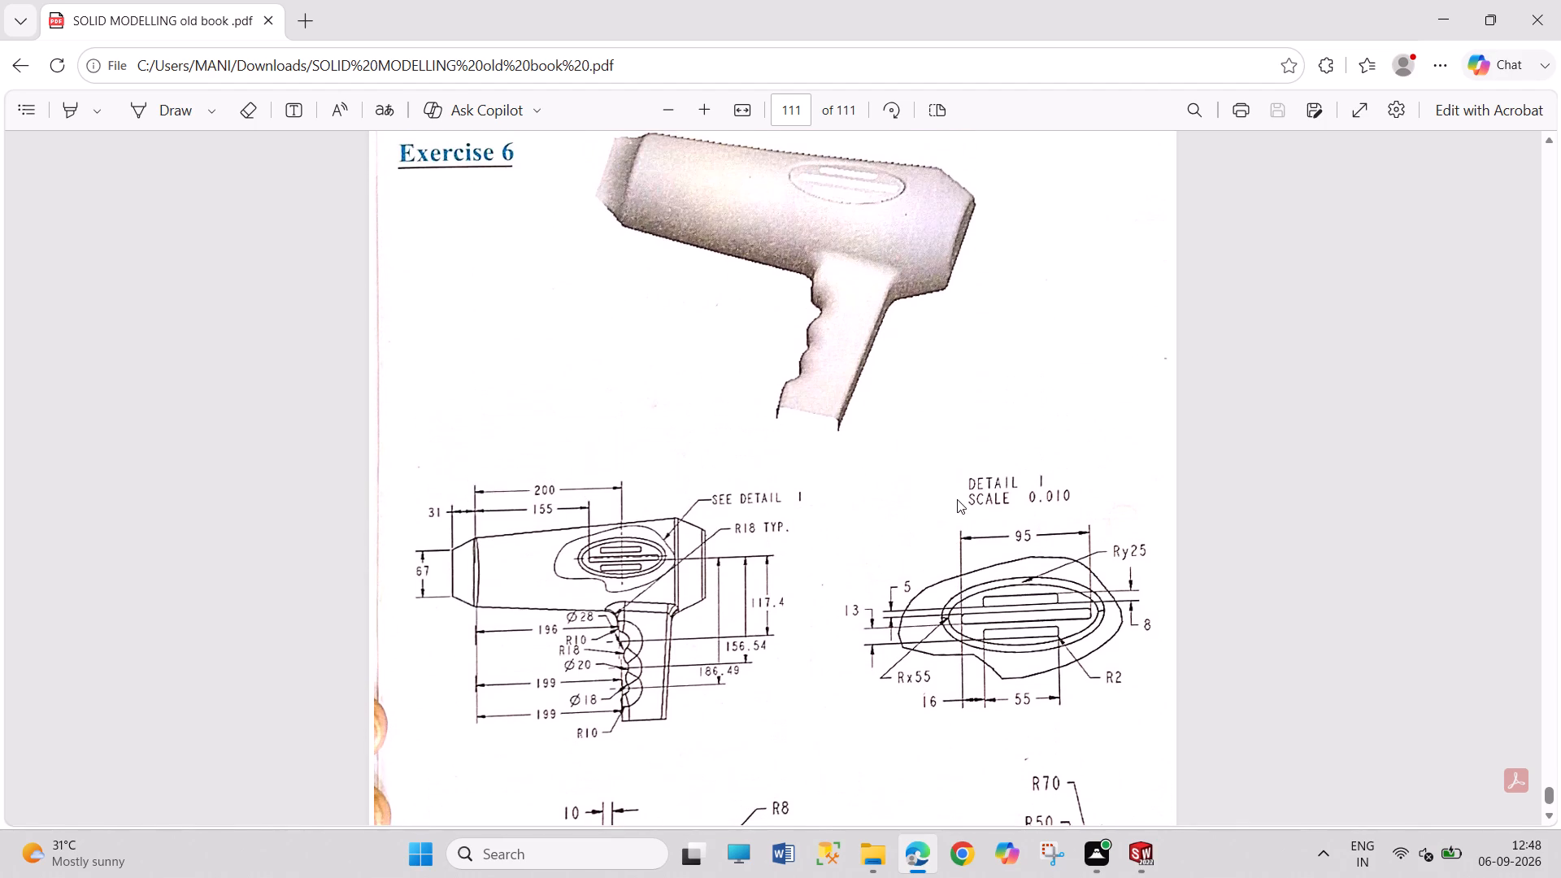
{"action": "scroll", "coordinate": [957, 499], "scroll_direction": "down", "scroll_amount": 2}
{"action": "scroll", "coordinate": [957, 500], "scroll_direction": "up", "scroll_amount": 1}
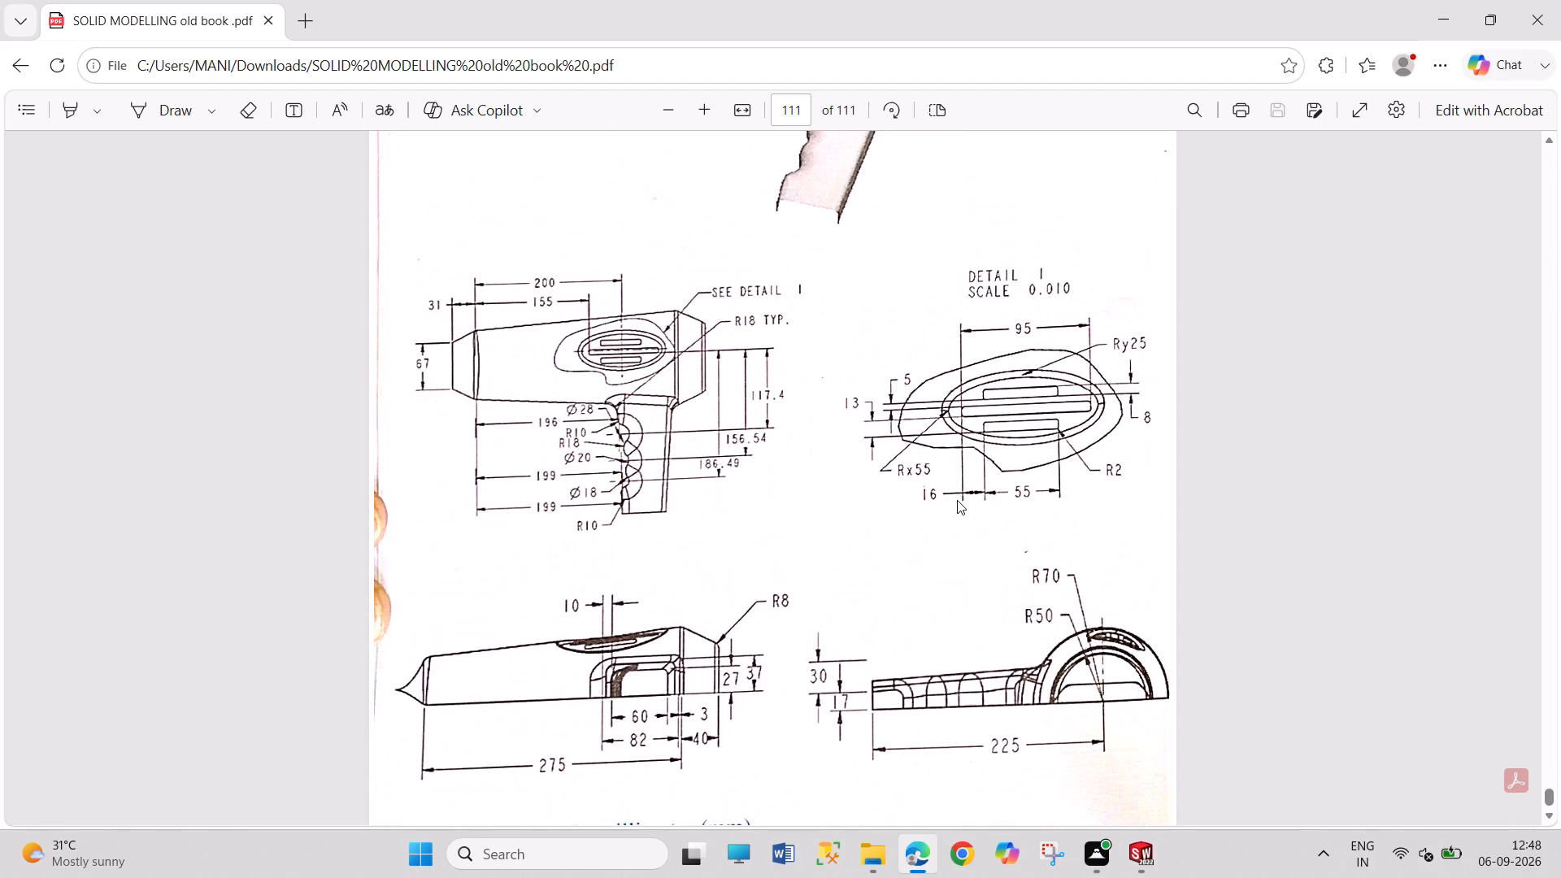
{"action": "scroll", "coordinate": [957, 500], "scroll_direction": "up", "scroll_amount": 1}
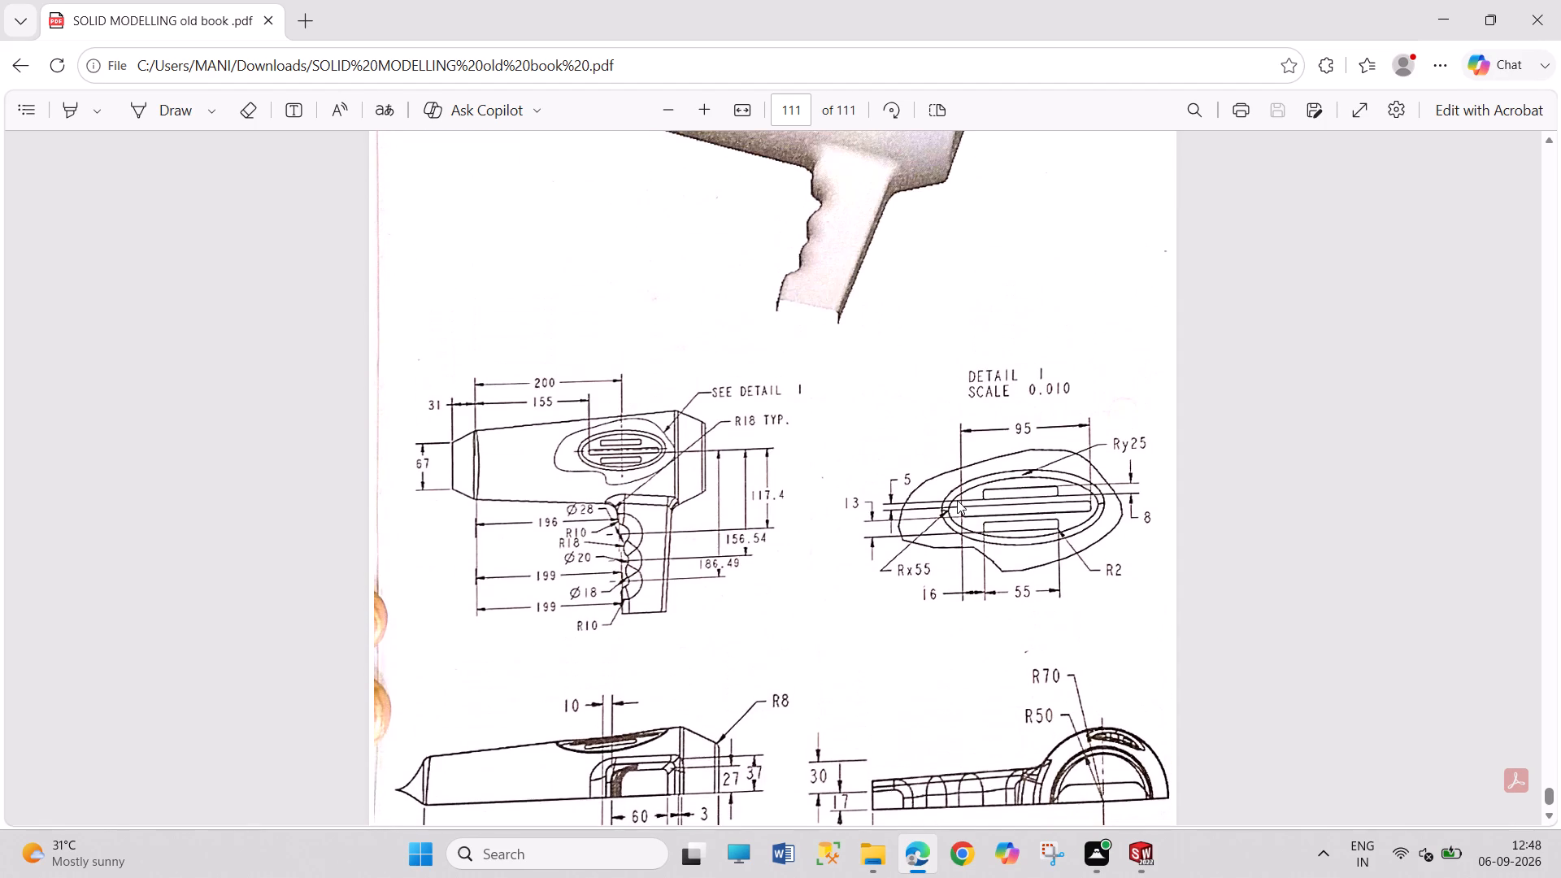
{"action": "scroll", "coordinate": [957, 500], "scroll_direction": "up", "scroll_amount": 1}
{"action": "scroll", "coordinate": [957, 503], "scroll_direction": "down", "scroll_amount": 1}
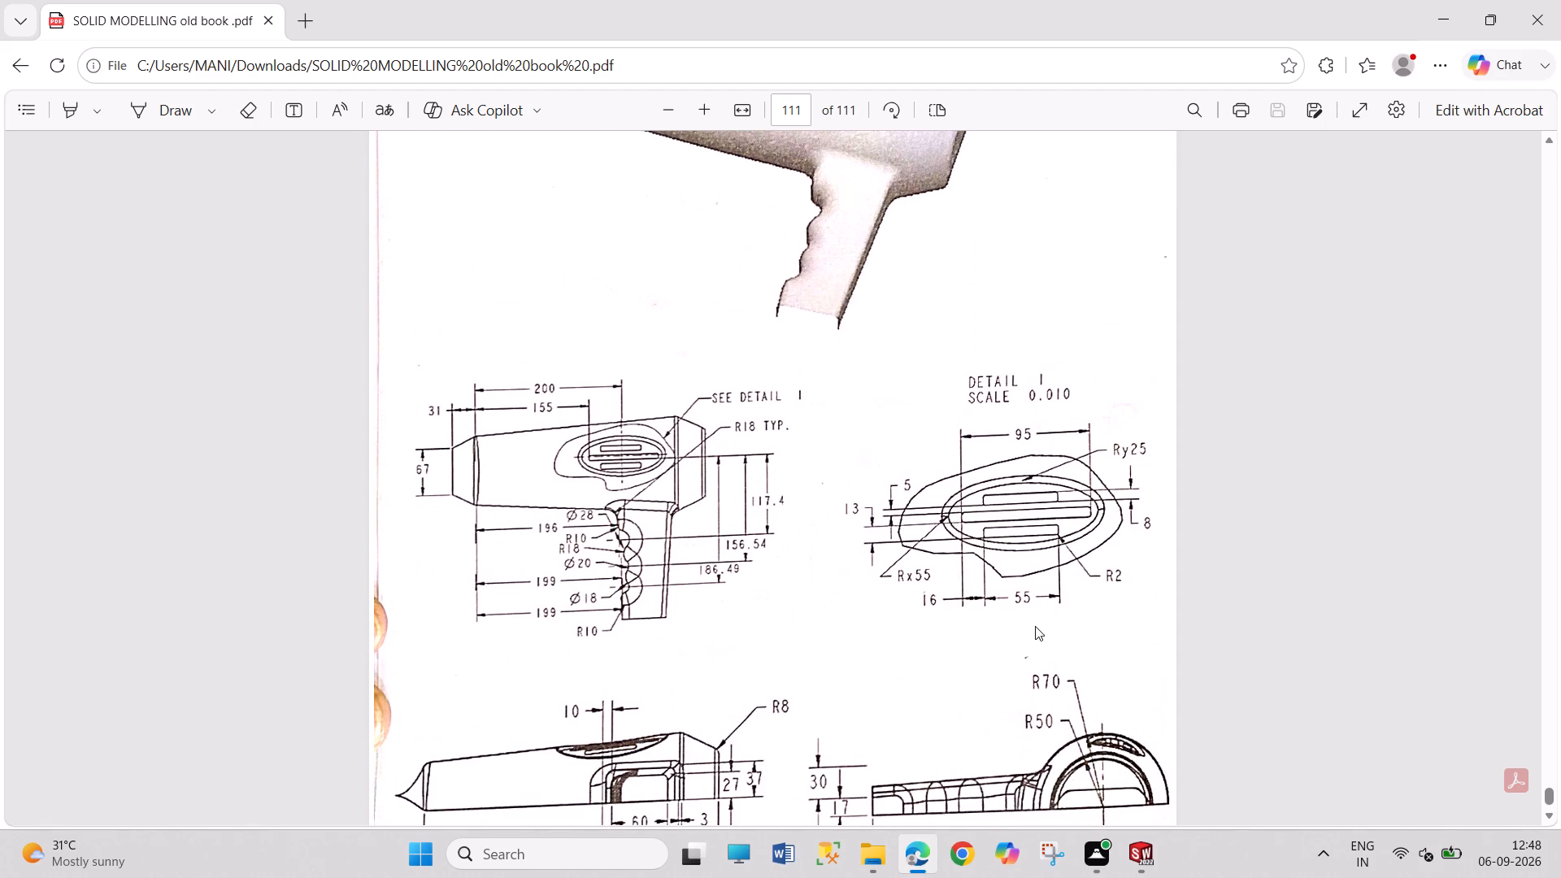
{"action": "scroll", "coordinate": [1035, 626], "scroll_direction": "down", "scroll_amount": 3}
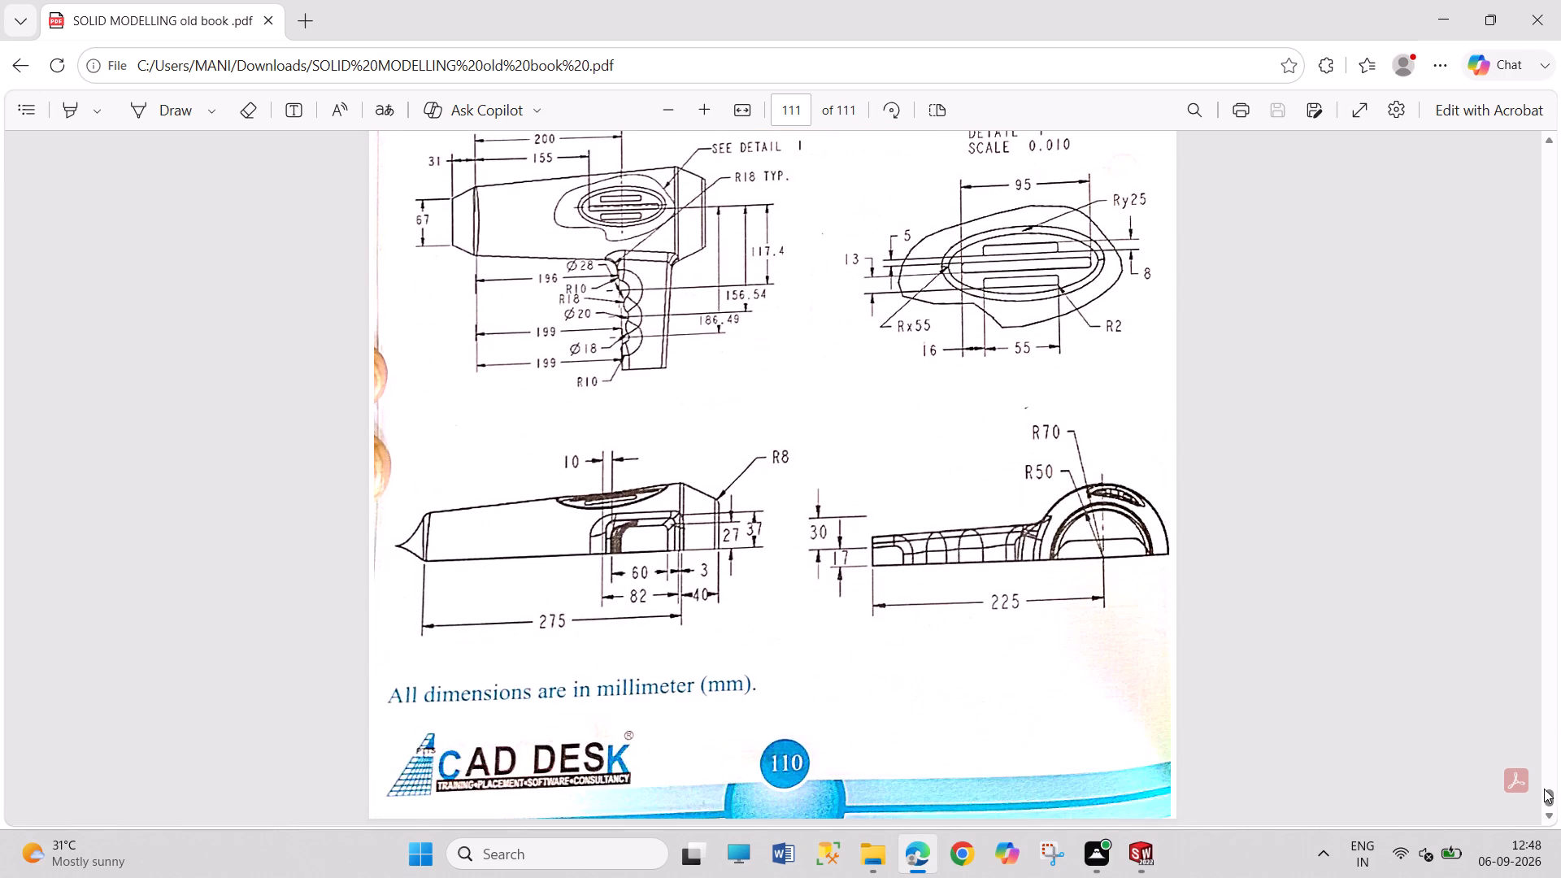
Look back through the surface exercises and the sheet metal Exercises 10 and 9 as far as Exercise 8.
{"action": "left_click_drag", "start_coordinate": [1544, 789], "coordinate": [1501, 352]}
{"action": "scroll", "coordinate": [1067, 535], "scroll_direction": "up", "scroll_amount": 4}
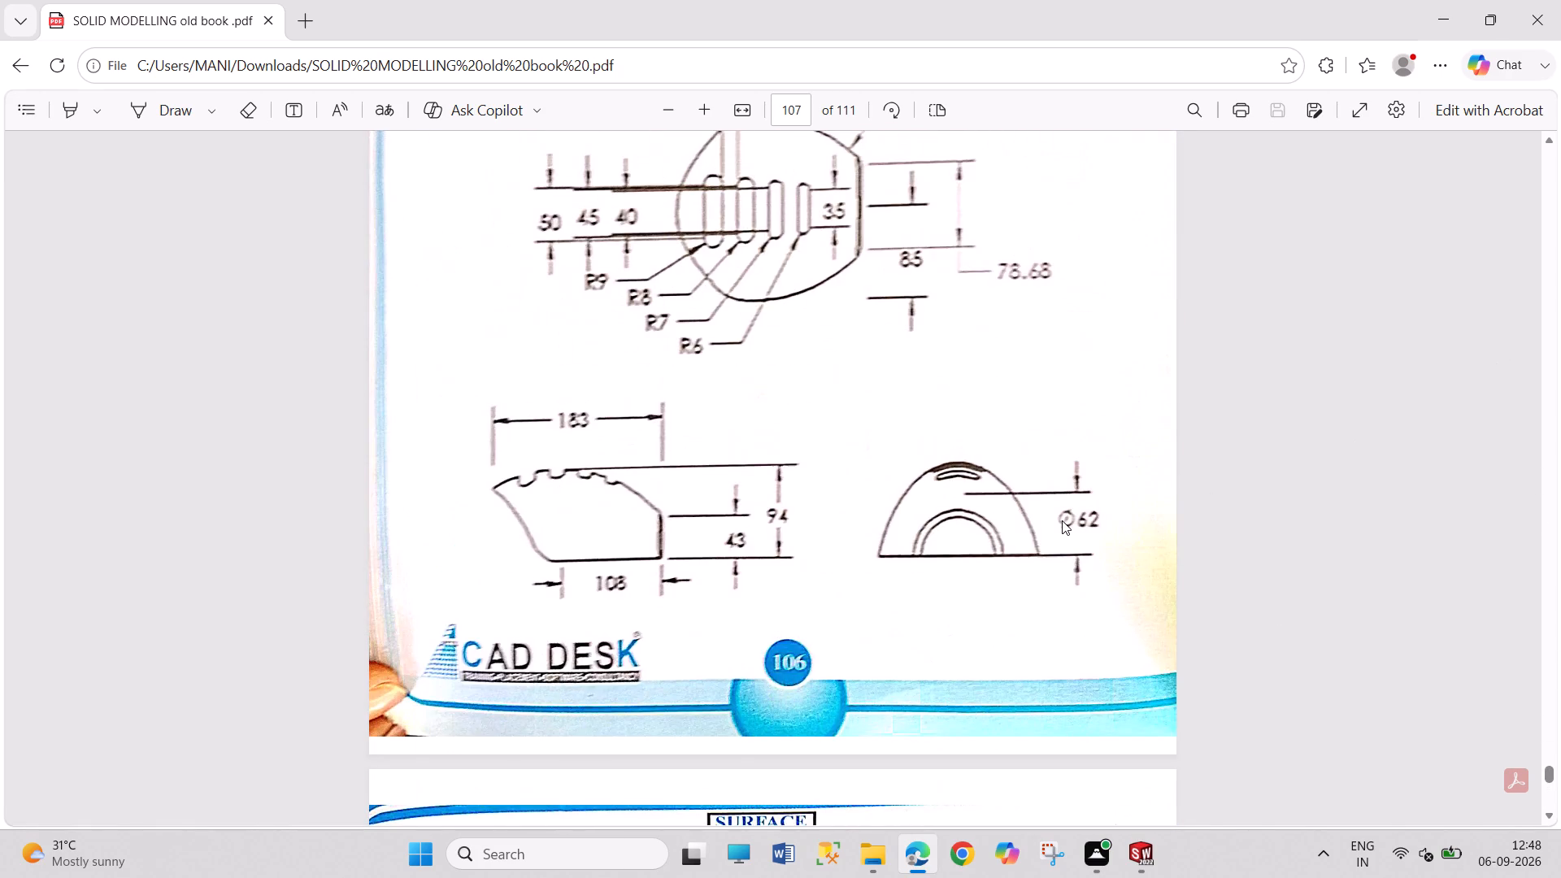
{"action": "scroll", "coordinate": [1062, 520], "scroll_direction": "up", "scroll_amount": 16}
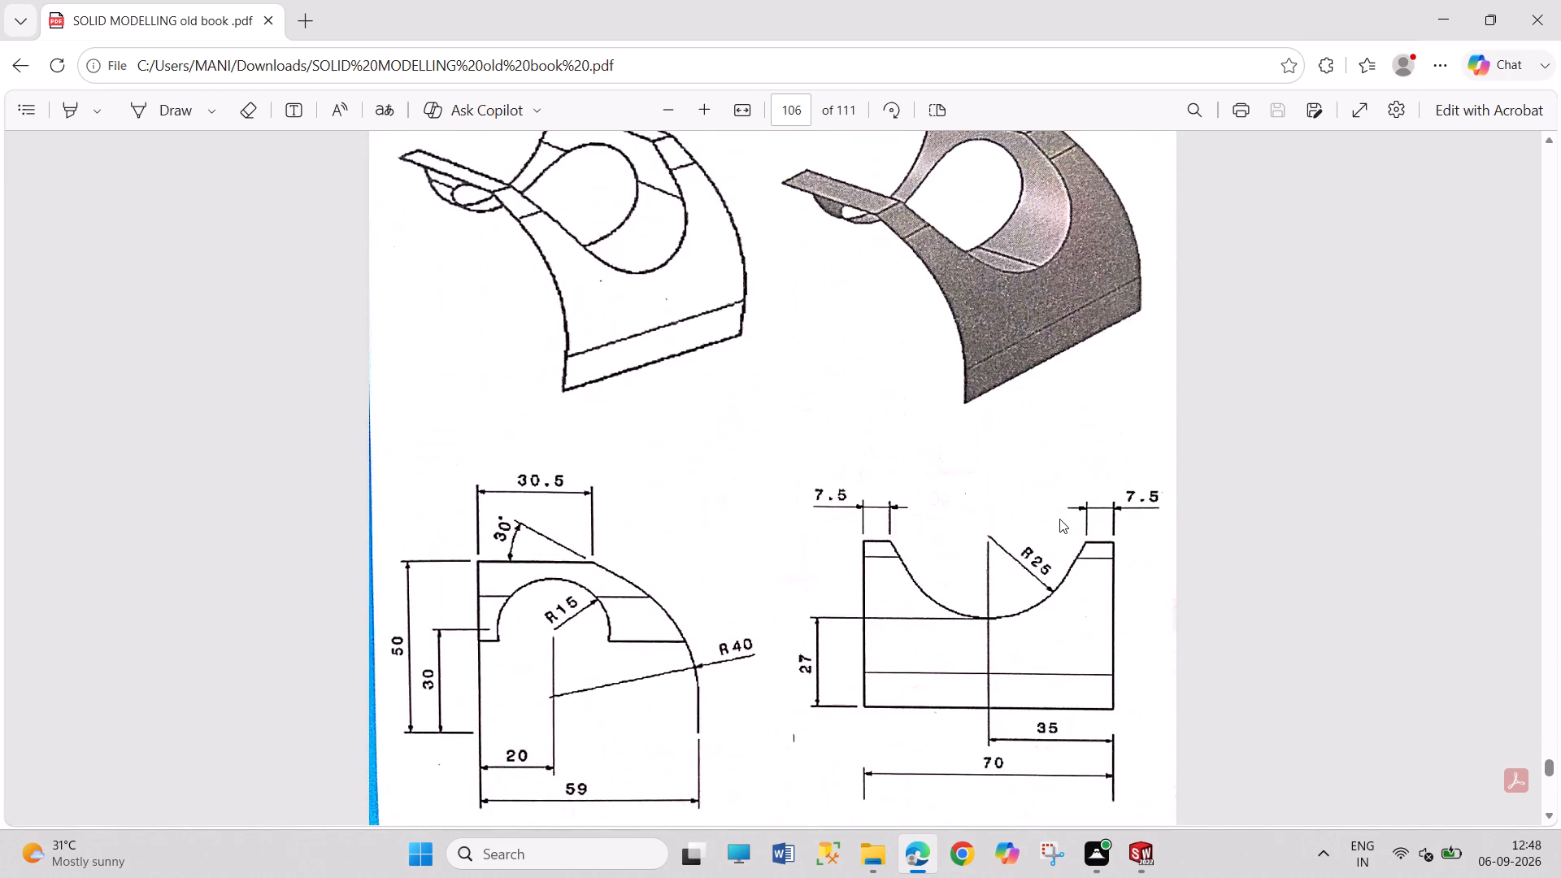
{"action": "scroll", "coordinate": [1059, 519], "scroll_direction": "up", "scroll_amount": 17}
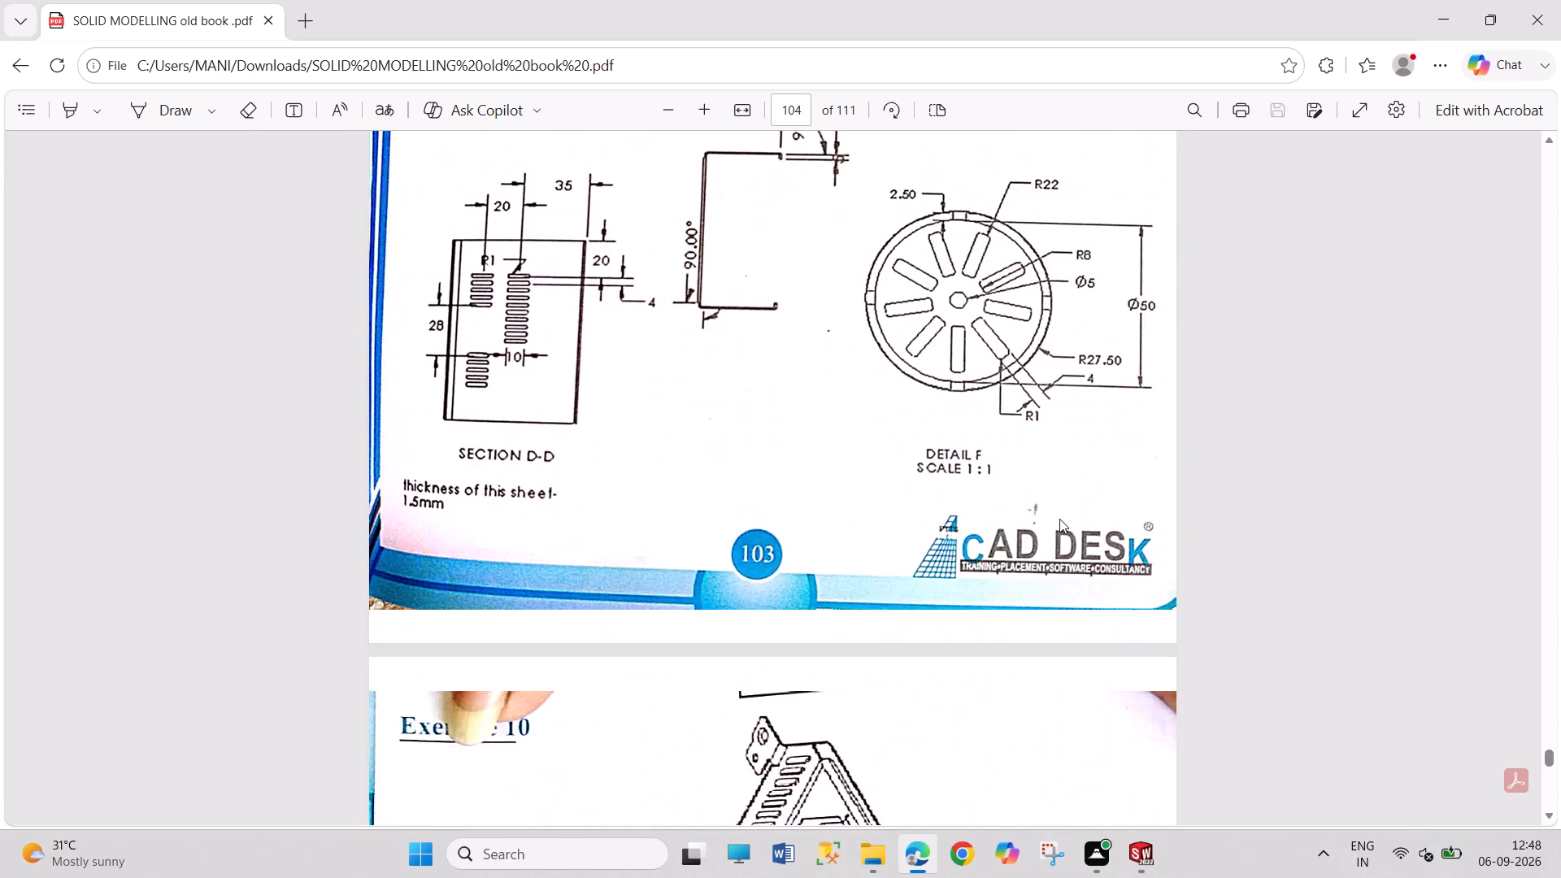
{"action": "scroll", "coordinate": [1059, 519], "scroll_direction": "up", "scroll_amount": 16}
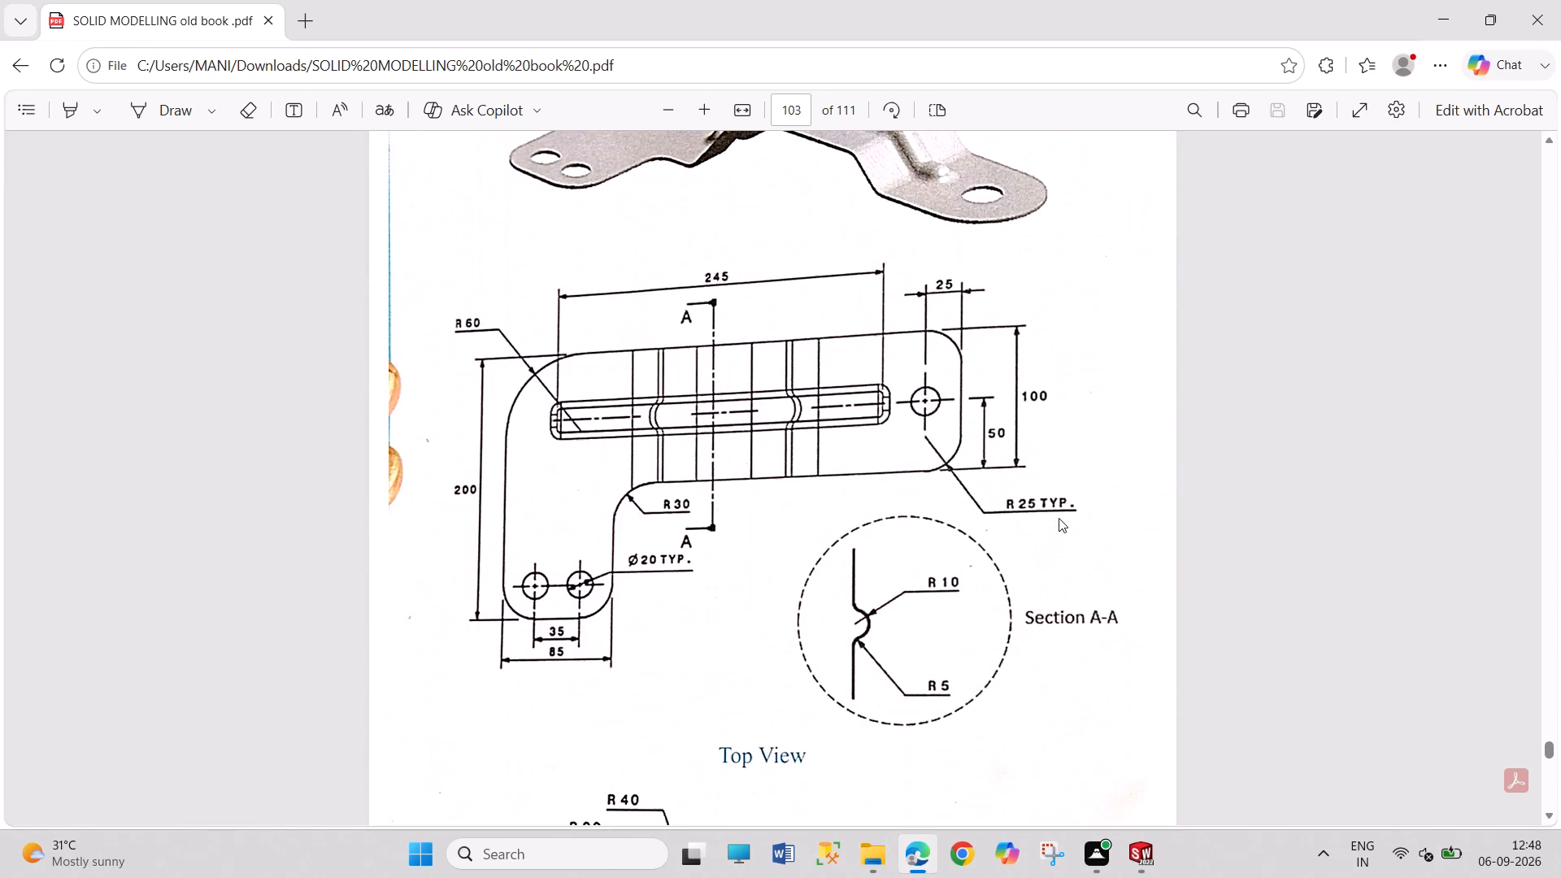
Examine the sheet metal Exercise 8 bracket drawing, including its top view, front view and Section A-A.
{"action": "scroll", "coordinate": [1059, 518], "scroll_direction": "up", "scroll_amount": 4}
{"action": "scroll", "coordinate": [1059, 518], "scroll_direction": "down", "scroll_amount": 5}
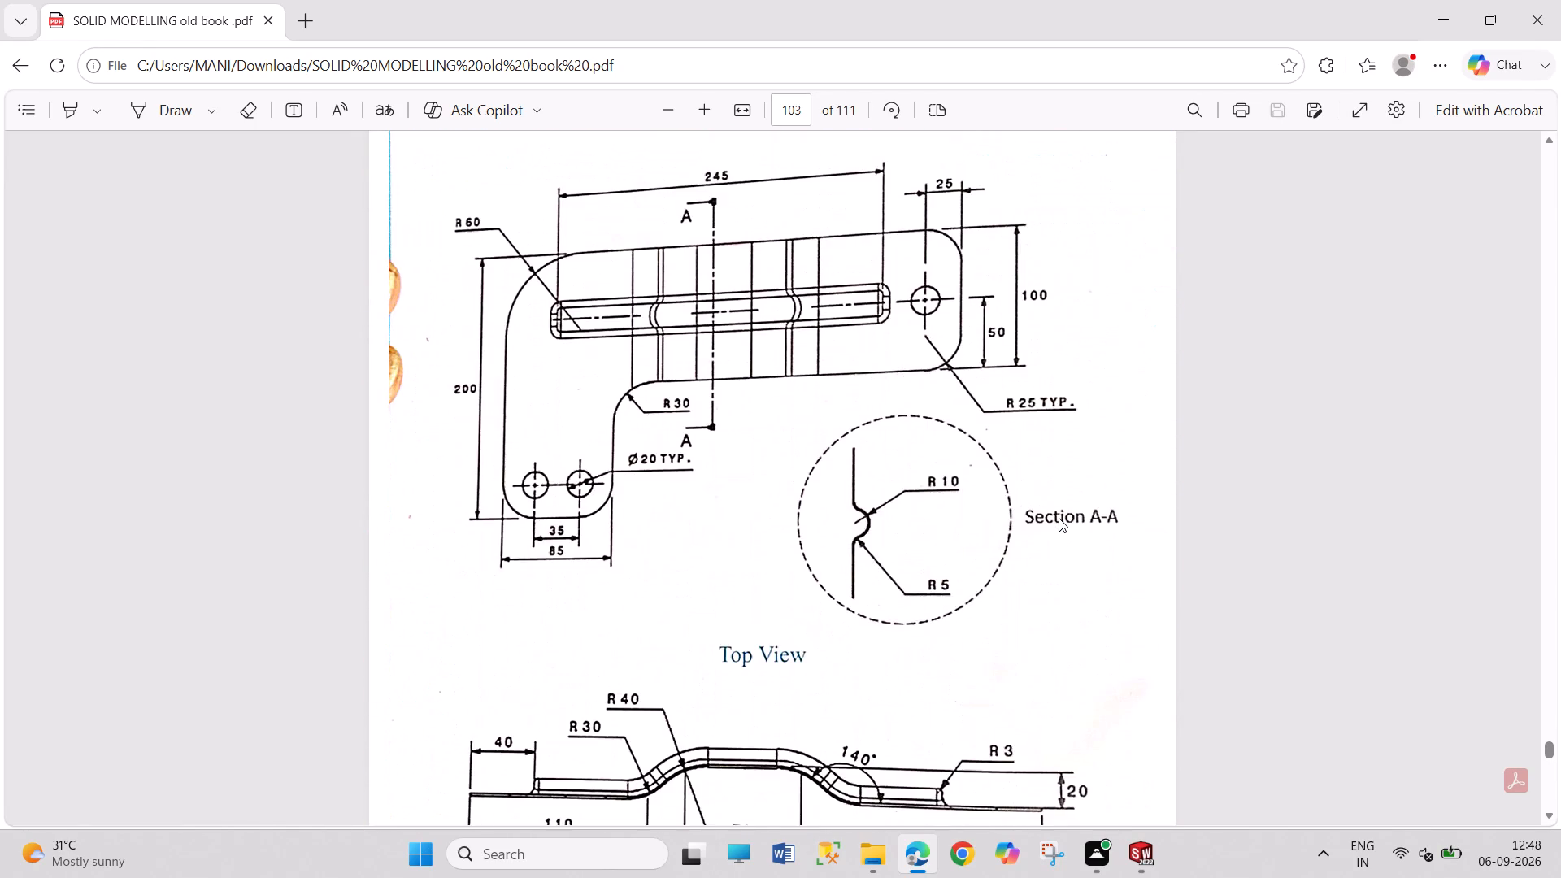
{"action": "scroll", "coordinate": [1059, 518], "scroll_direction": "down", "scroll_amount": 3}
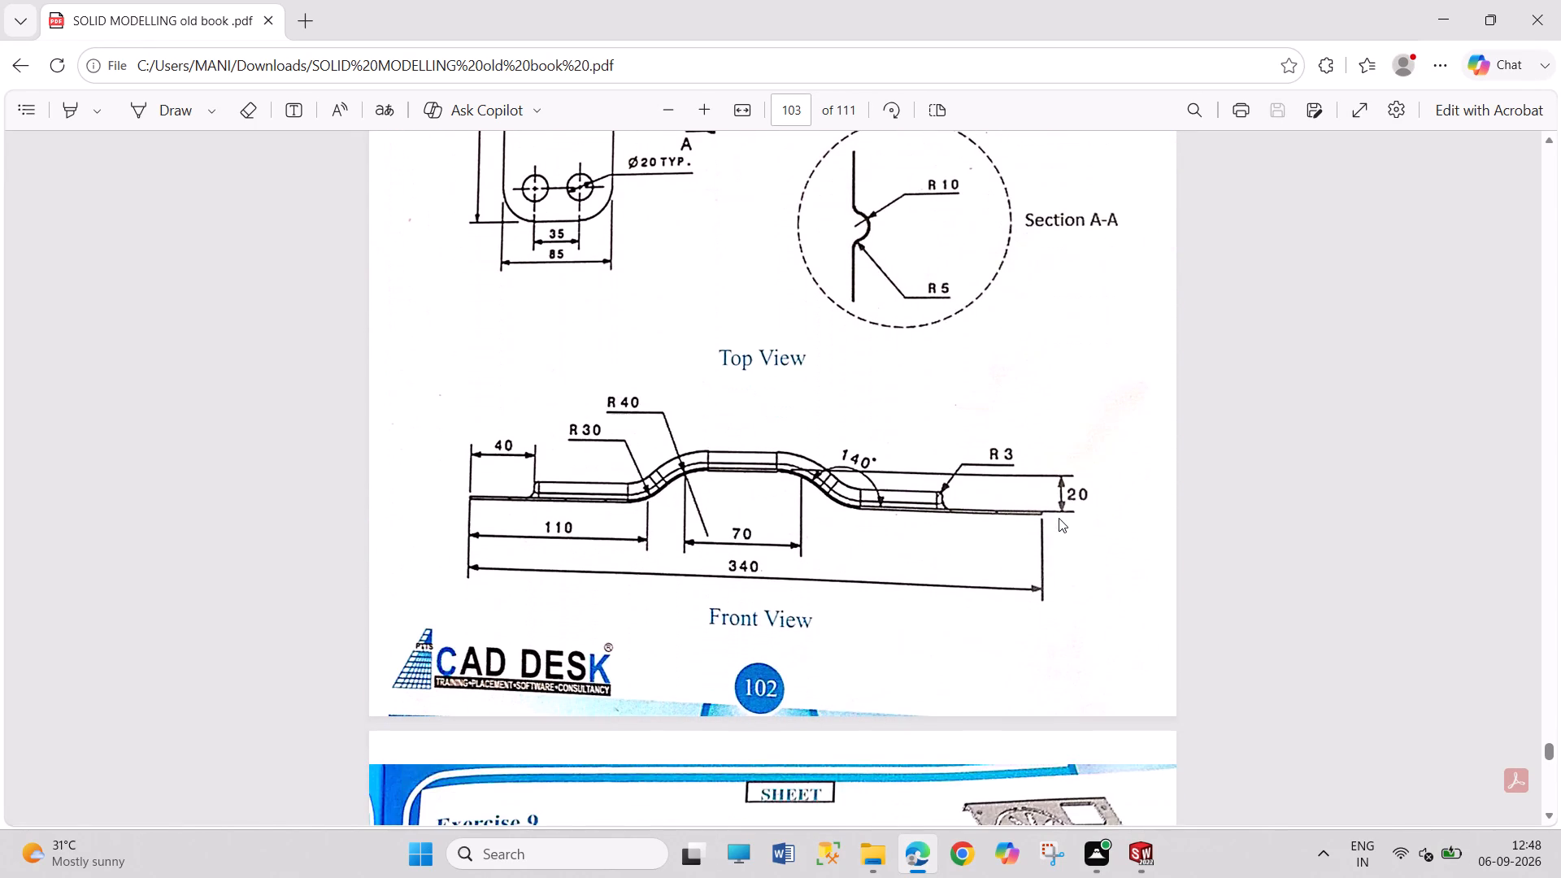
{"action": "scroll", "coordinate": [1059, 518], "scroll_direction": "up", "scroll_amount": 1}
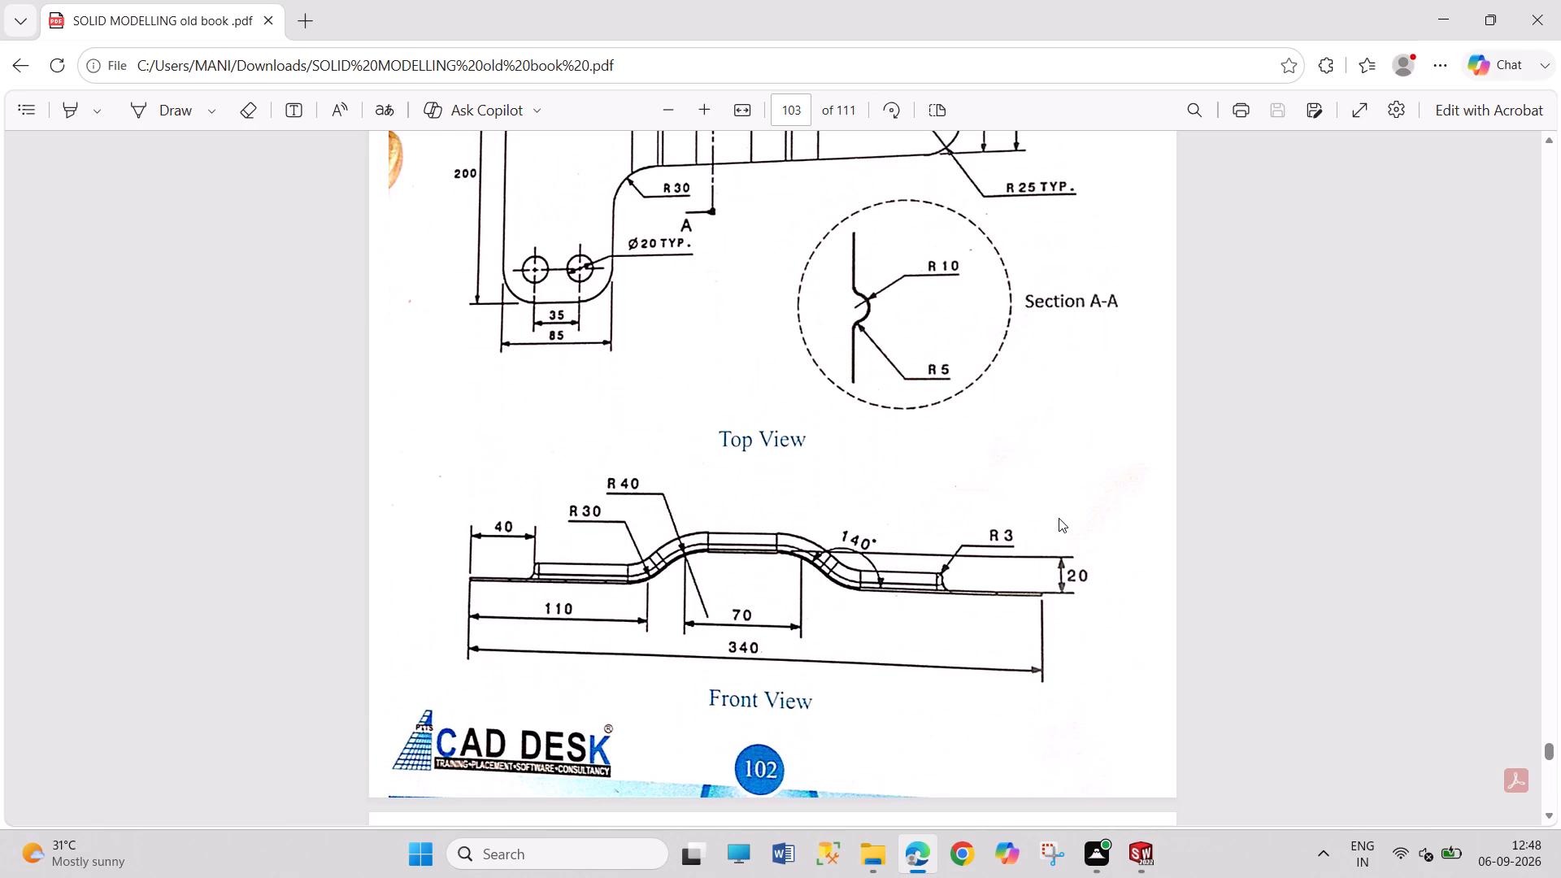
{"action": "scroll", "coordinate": [1059, 518], "scroll_direction": "up", "scroll_amount": 2}
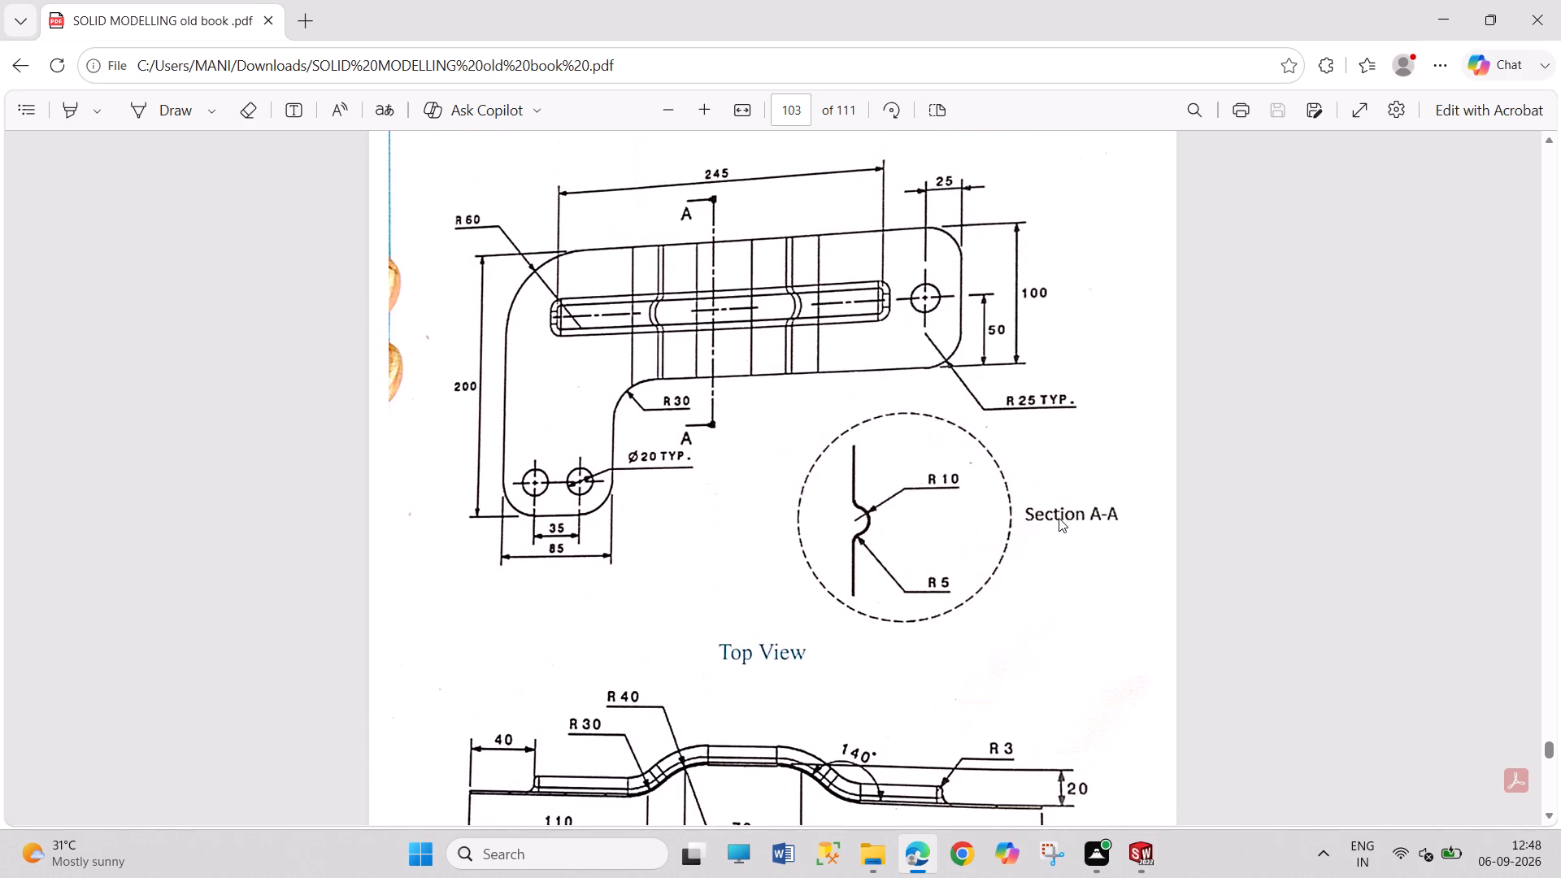
{"action": "scroll", "coordinate": [1059, 518], "scroll_direction": "up", "scroll_amount": 5}
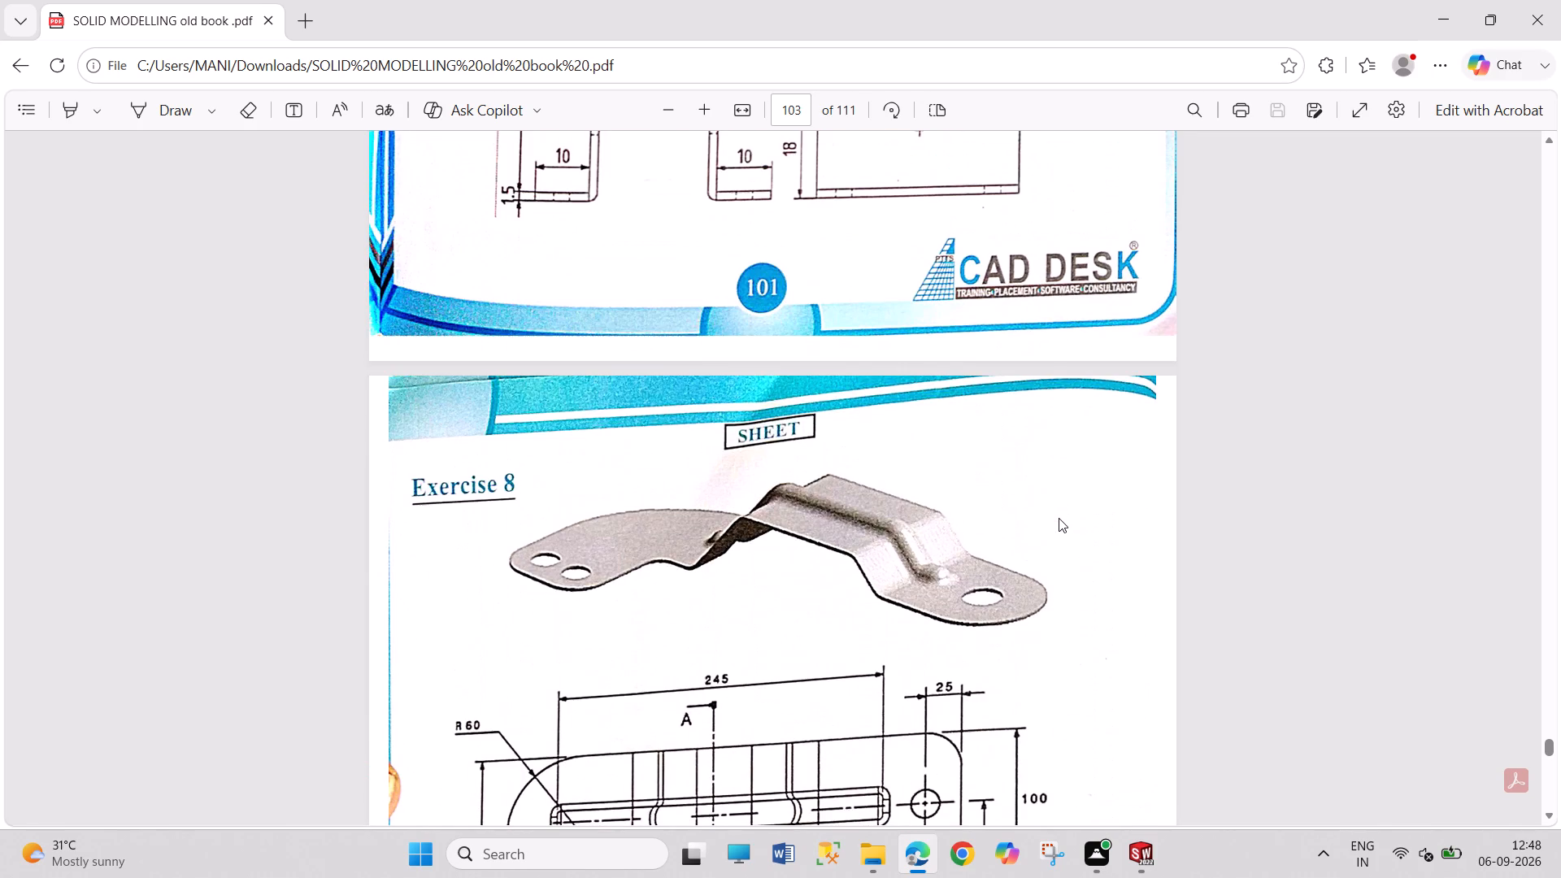
{"action": "scroll", "coordinate": [1059, 518], "scroll_direction": "down", "scroll_amount": 1}
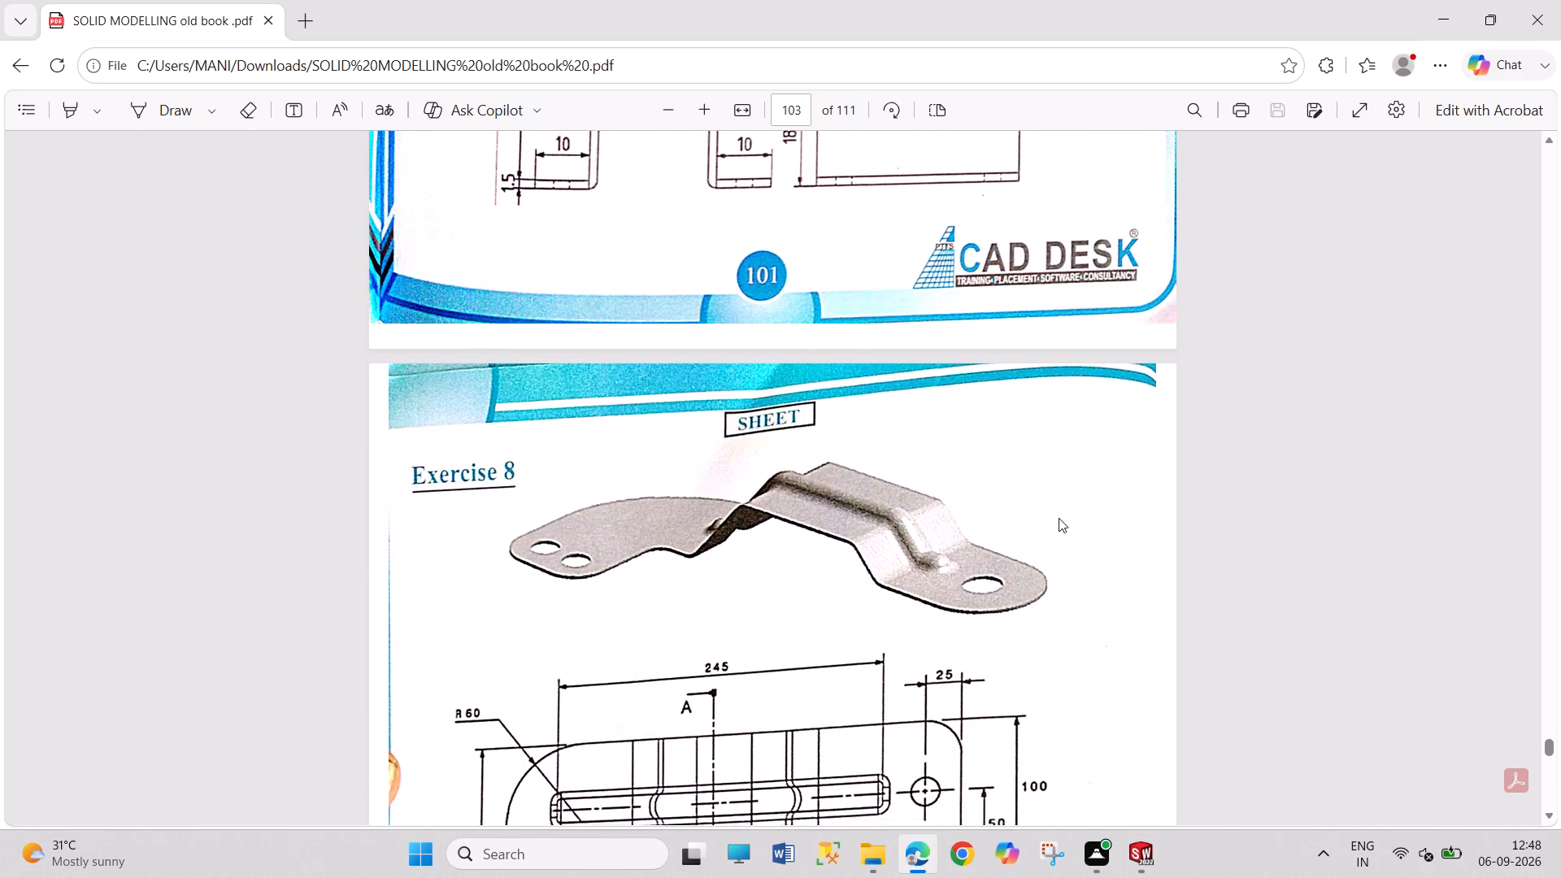
{"action": "scroll", "coordinate": [1059, 518], "scroll_direction": "down", "scroll_amount": 2}
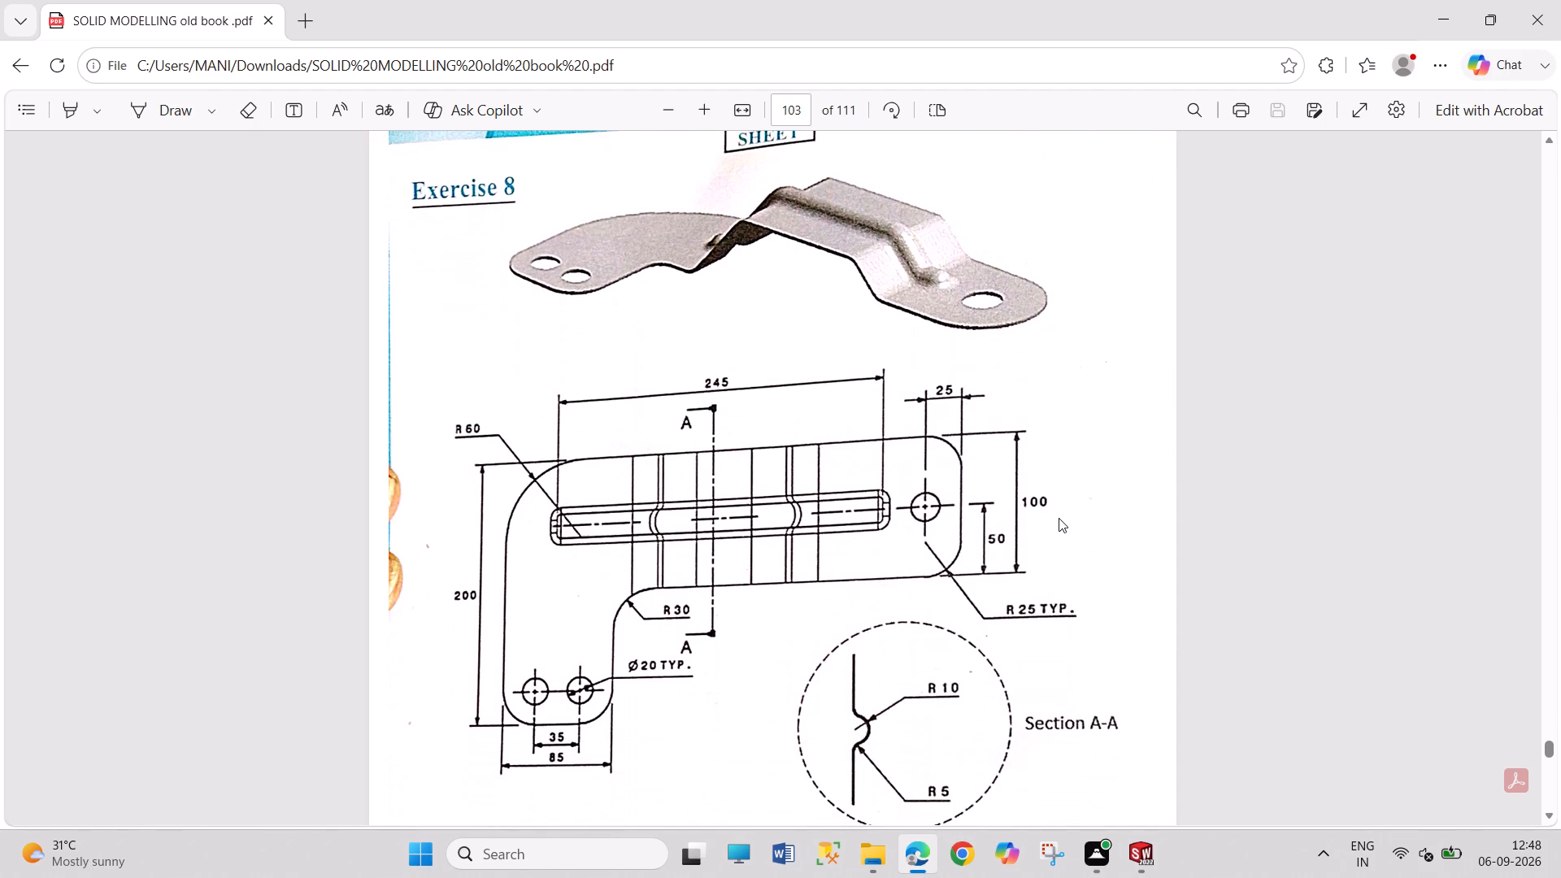
{"action": "scroll", "coordinate": [1059, 518], "scroll_direction": "up", "scroll_amount": 1}
{"action": "scroll", "coordinate": [1059, 518], "scroll_direction": "down", "scroll_amount": 2}
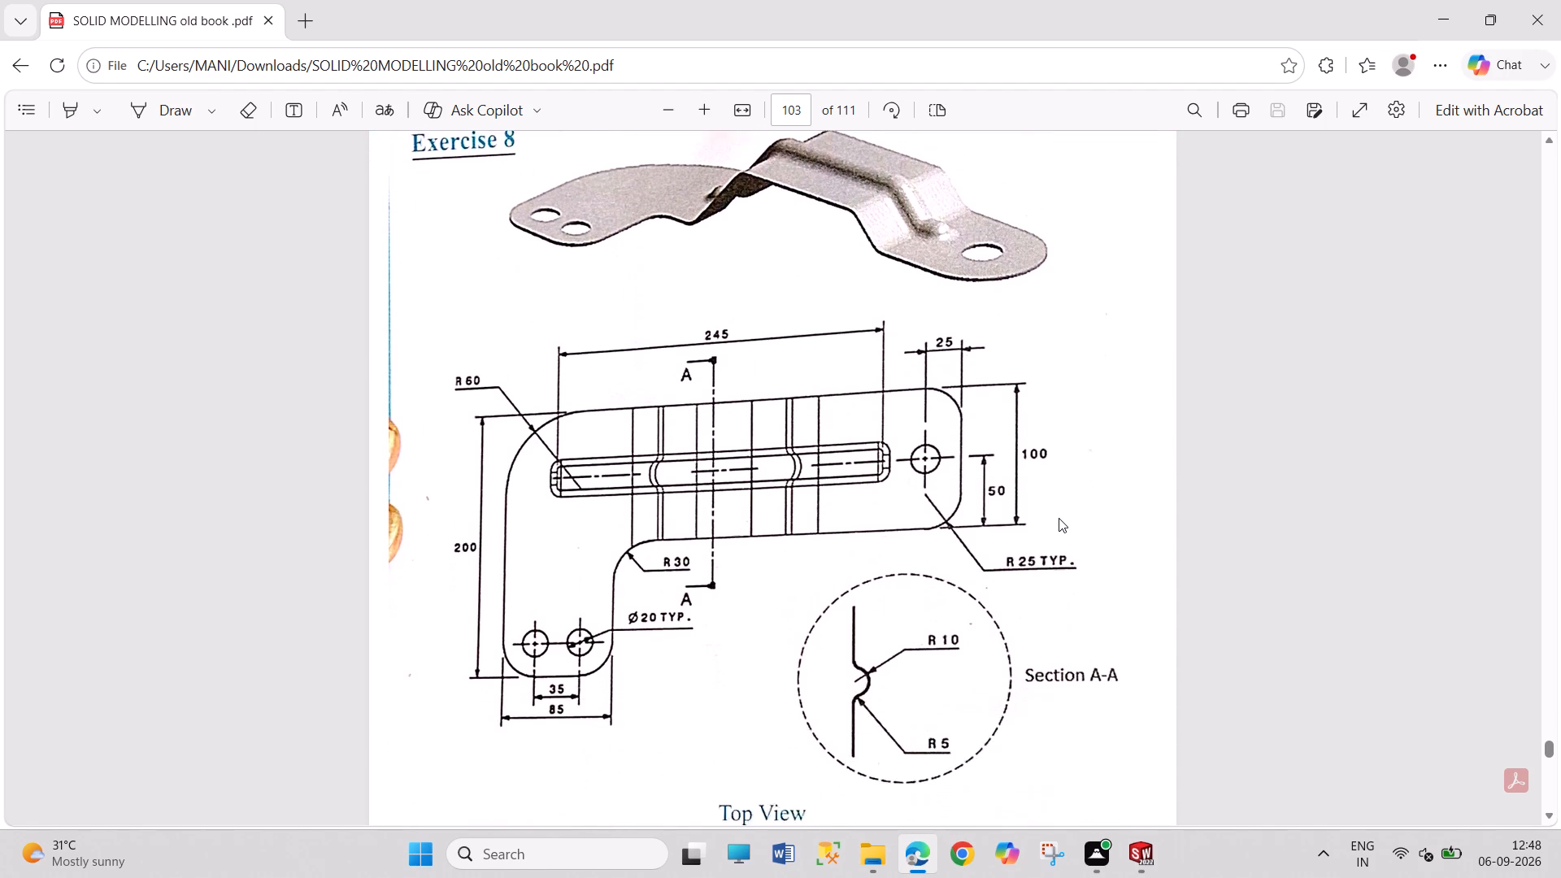
{"action": "scroll", "coordinate": [1059, 518], "scroll_direction": "down", "scroll_amount": 2}
Look back through the earlier sheet metal exercises, including Exercises 5 and 4, as far as the slotted Exercise 2 part.
{"action": "scroll", "coordinate": [1059, 518], "scroll_direction": "up", "scroll_amount": 17}
{"action": "scroll", "coordinate": [1059, 518], "scroll_direction": "up", "scroll_amount": 5}
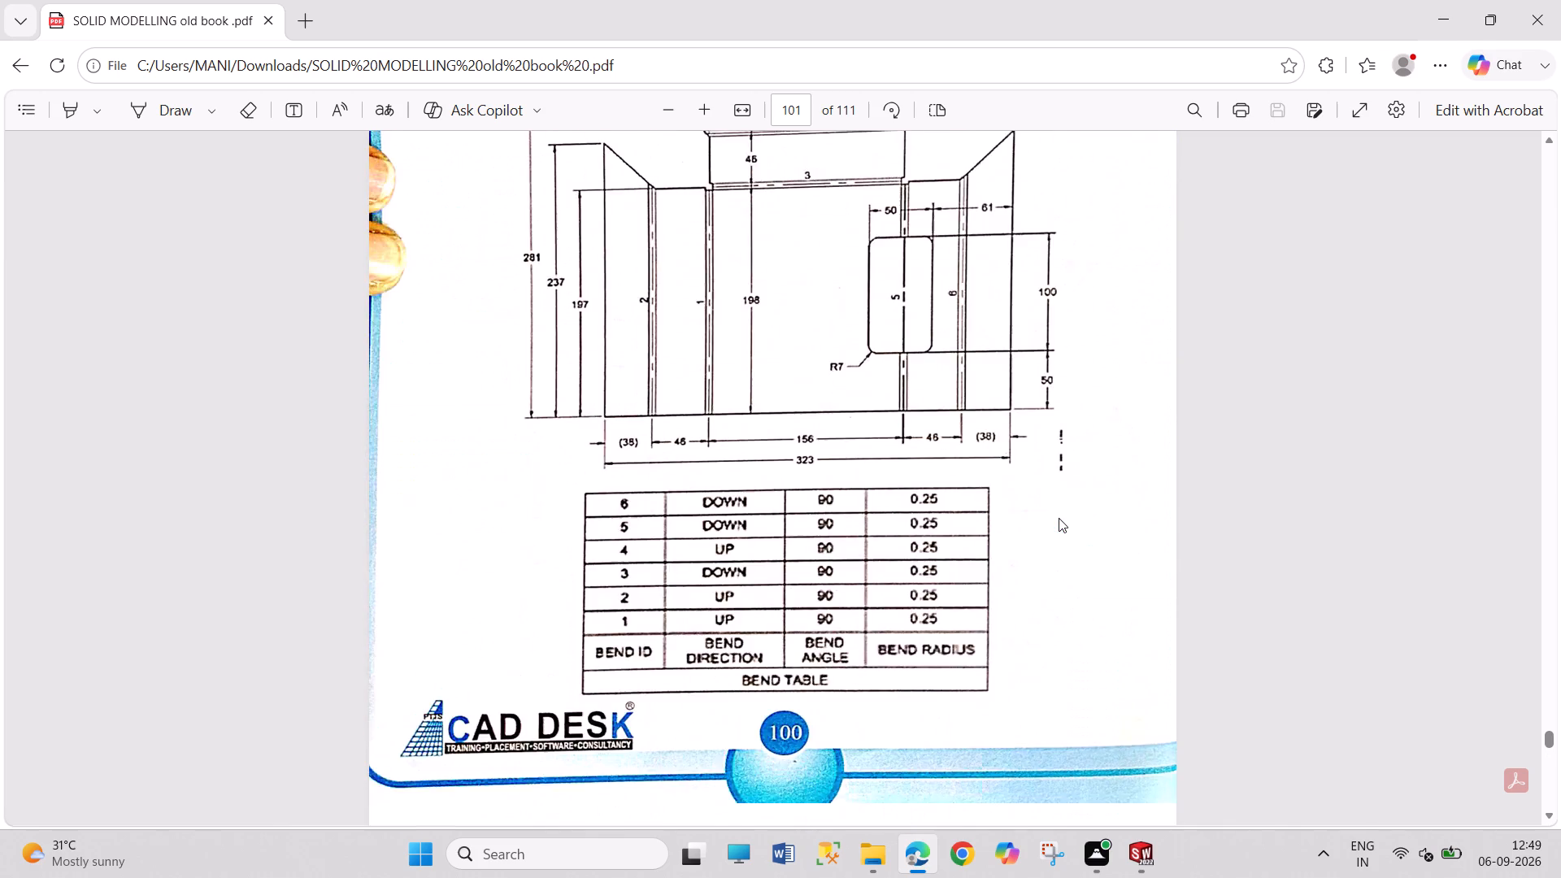
{"action": "scroll", "coordinate": [1059, 518], "scroll_direction": "up", "scroll_amount": 19}
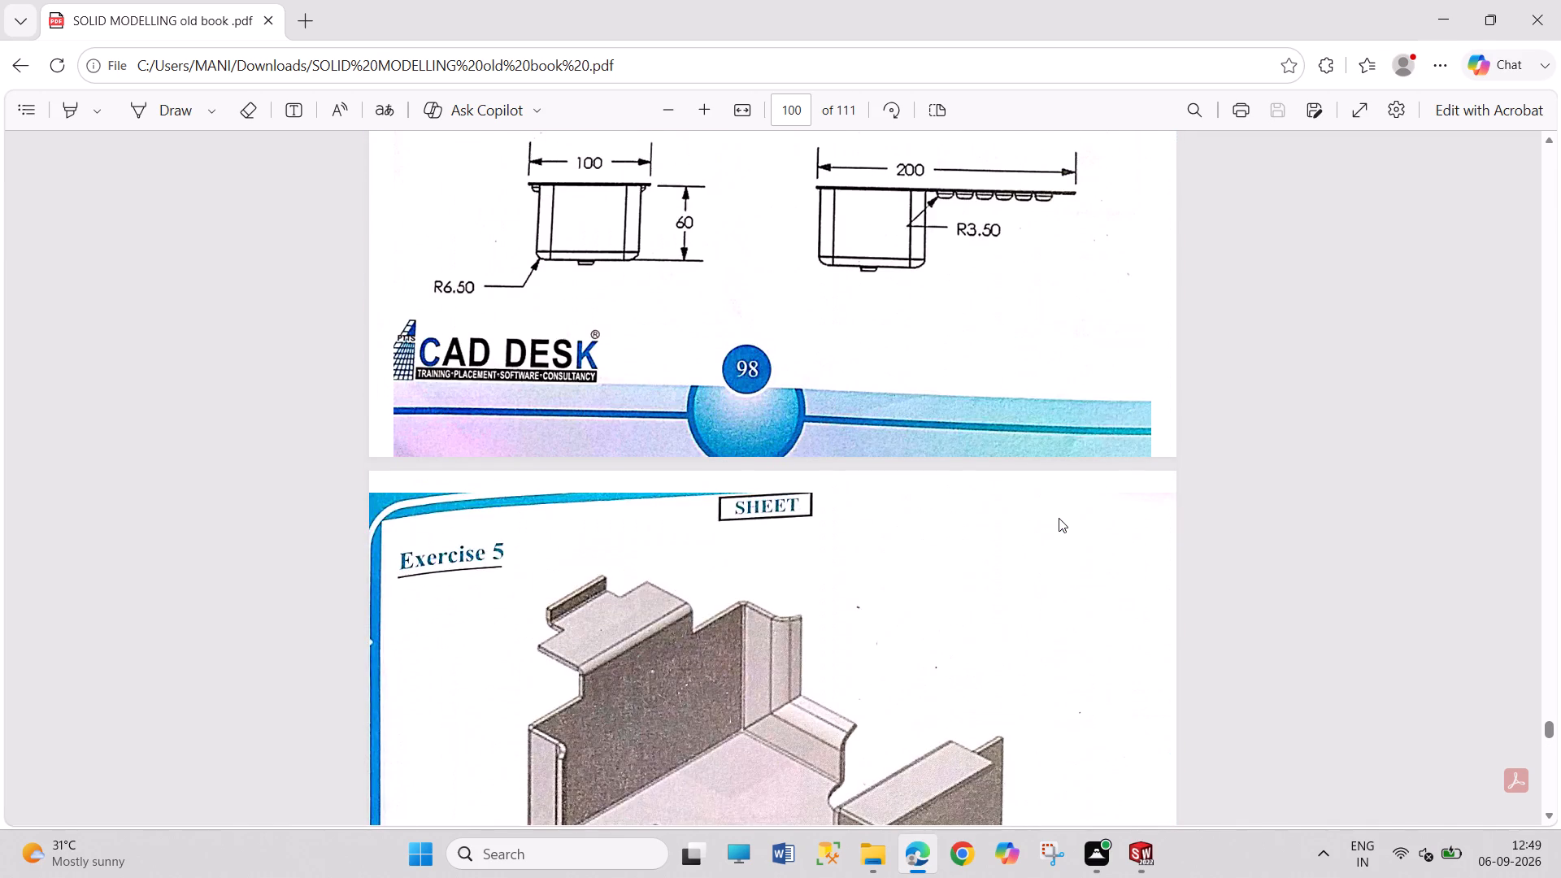
{"action": "scroll", "coordinate": [1059, 518], "scroll_direction": "down", "scroll_amount": 2}
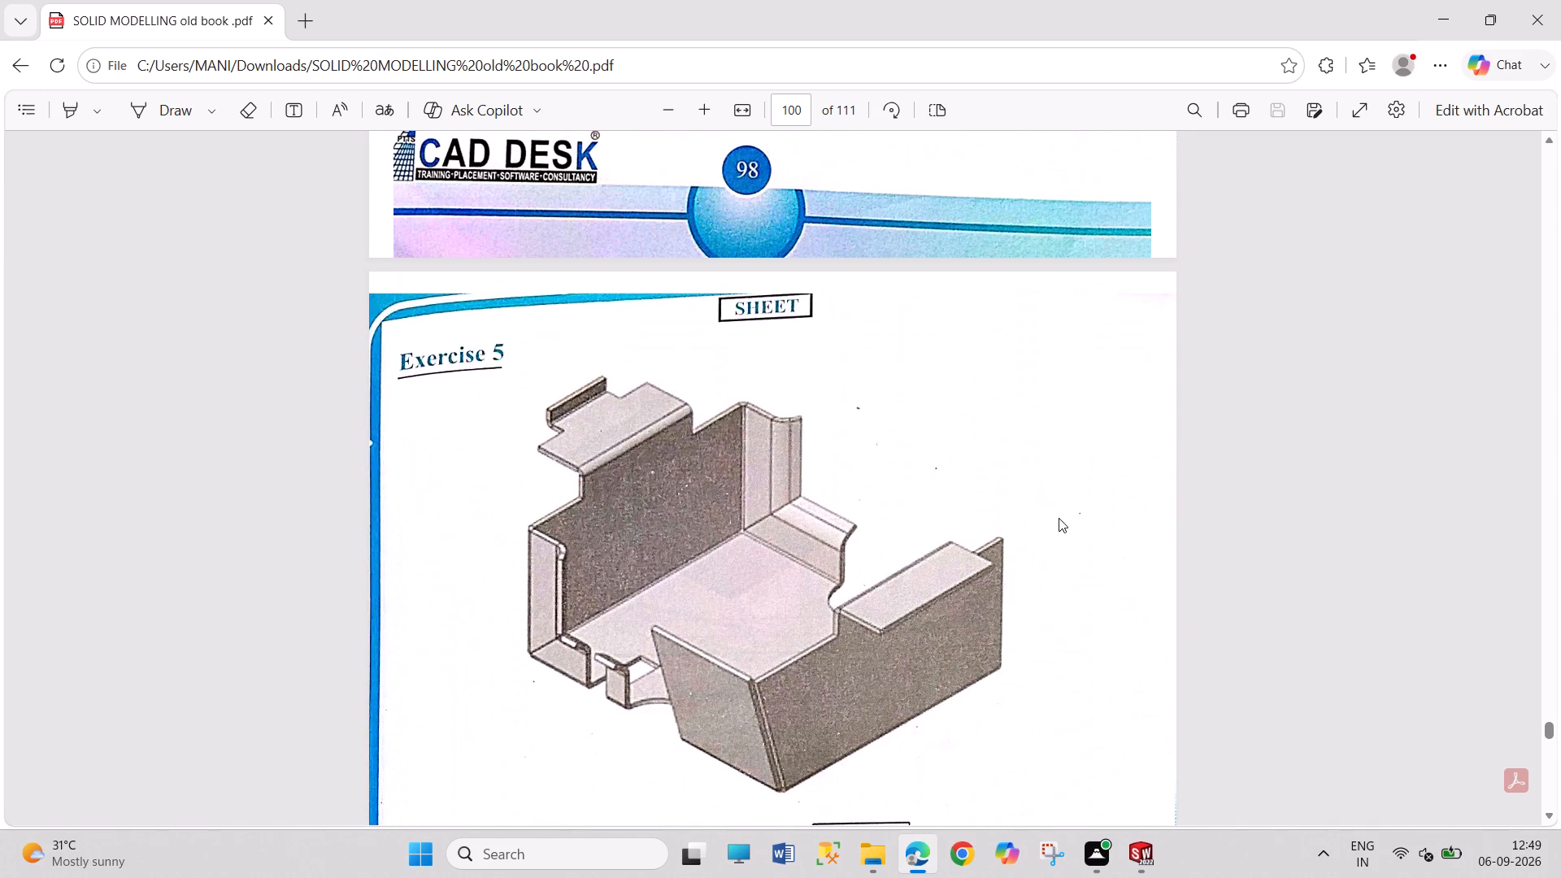
{"action": "scroll", "coordinate": [1059, 518], "scroll_direction": "down", "scroll_amount": 1}
{"action": "scroll", "coordinate": [1059, 518], "scroll_direction": "up", "scroll_amount": 11}
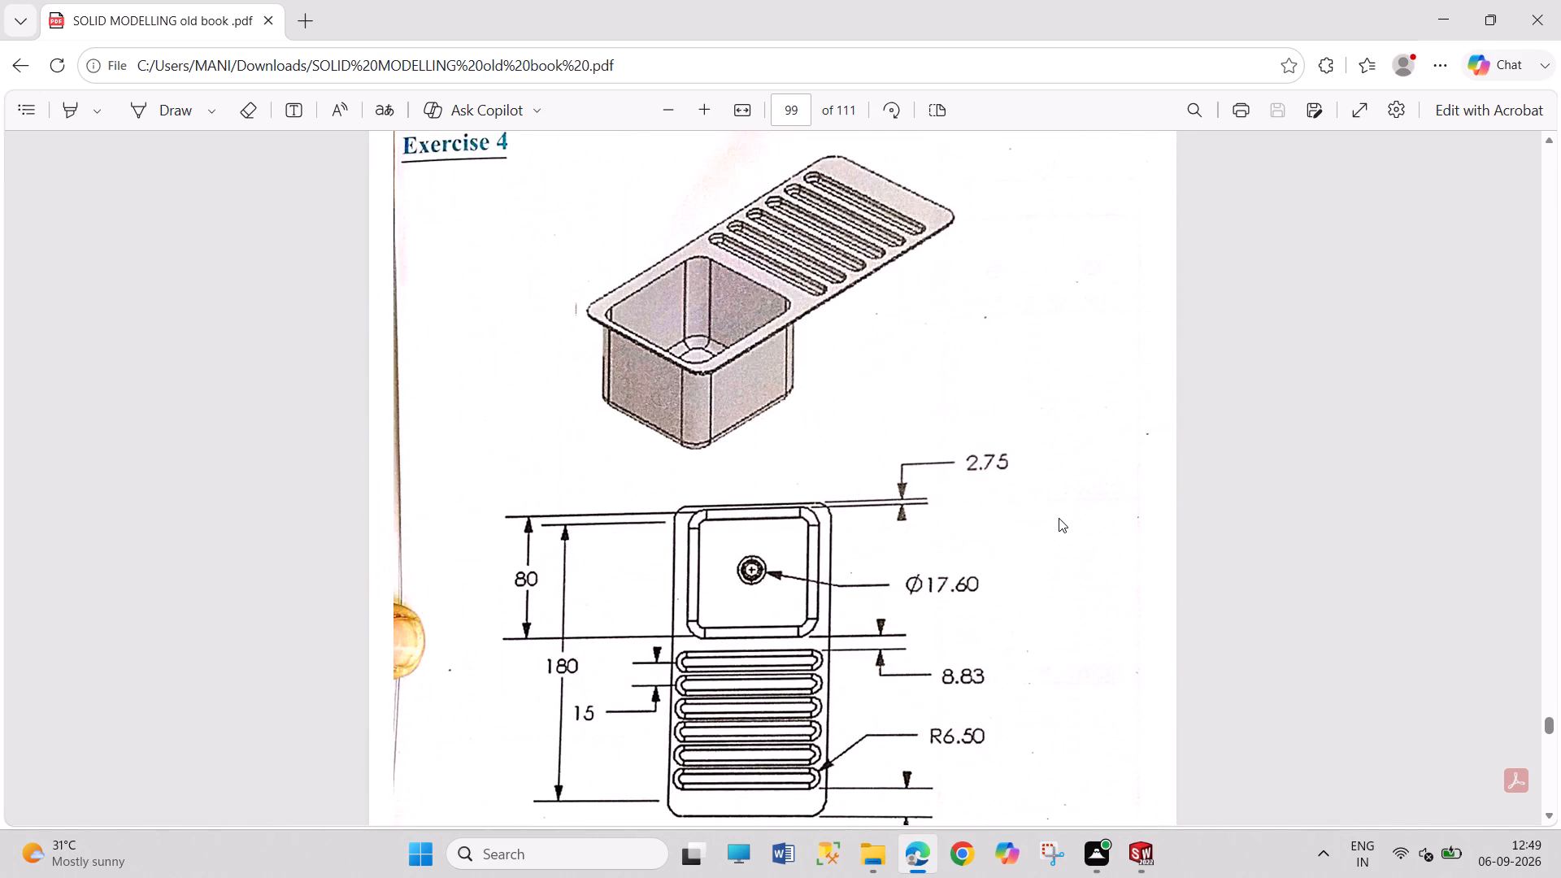
{"action": "scroll", "coordinate": [1059, 518], "scroll_direction": "up", "scroll_amount": 13}
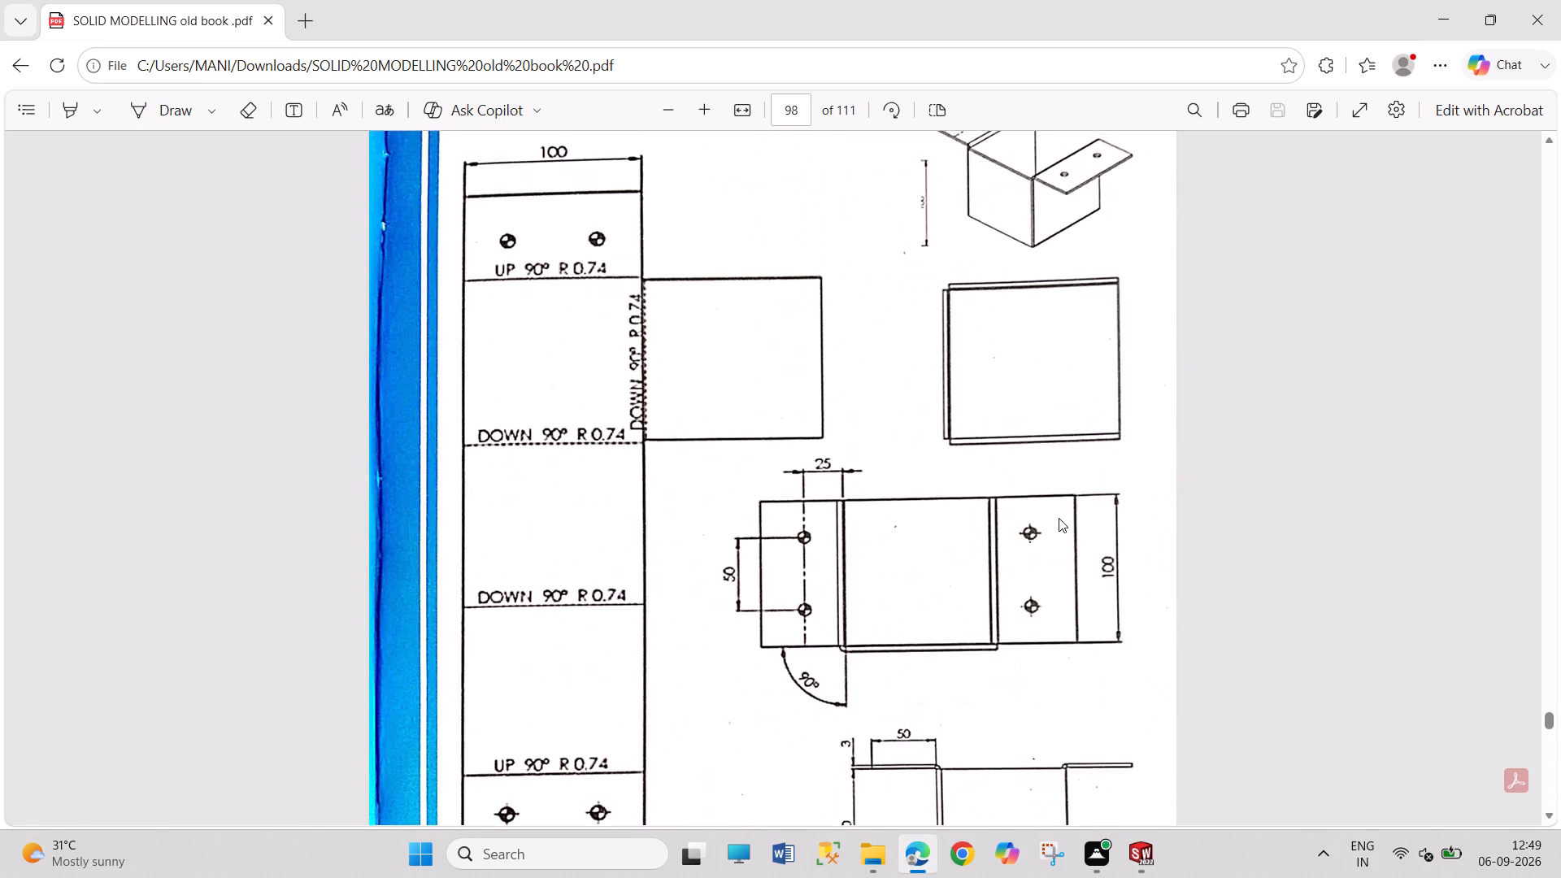
{"action": "scroll", "coordinate": [1059, 518], "scroll_direction": "up", "scroll_amount": 11}
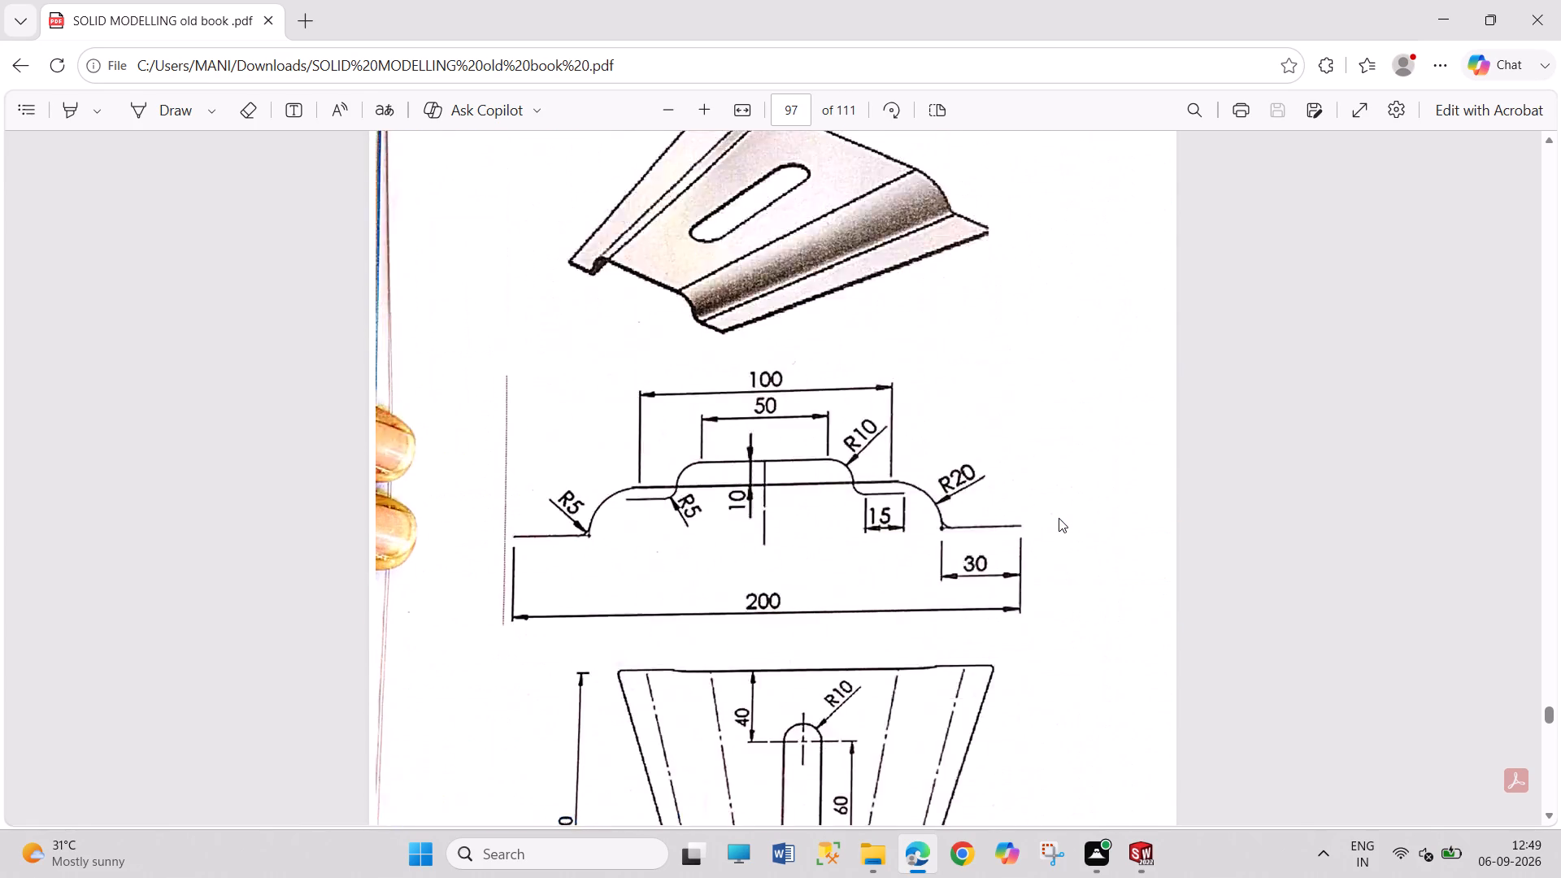
{"action": "scroll", "coordinate": [1059, 518], "scroll_direction": "up", "scroll_amount": 4}
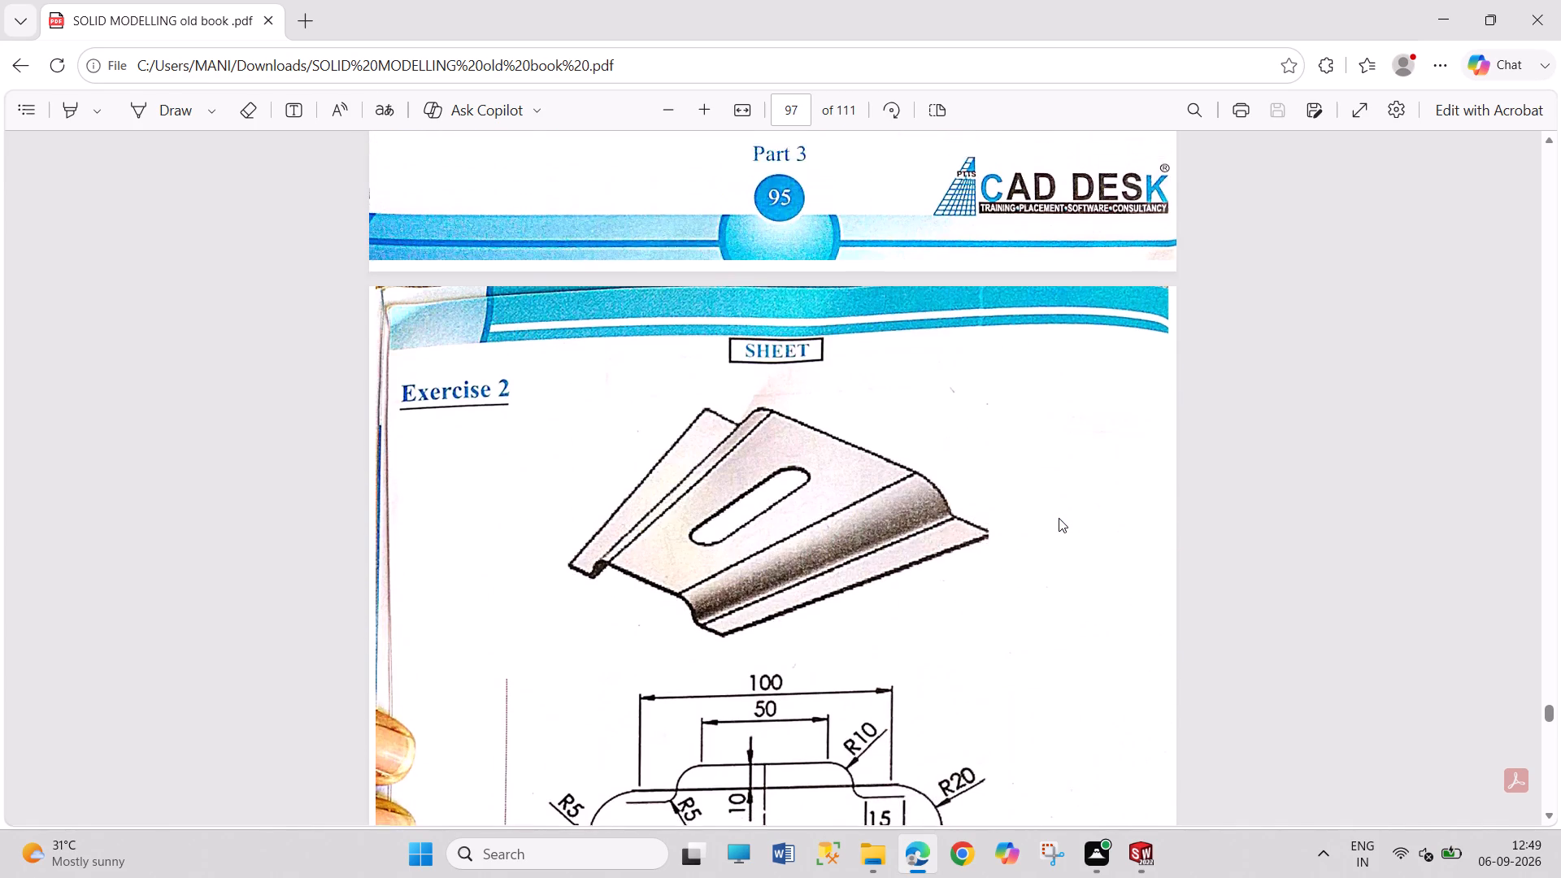
Look back through the surface exercises, including the racket-shaped part with Sections A-A to D-D, as far as the slotted tray.
{"action": "scroll", "coordinate": [1059, 518], "scroll_direction": "up", "scroll_amount": 18}
{"action": "scroll", "coordinate": [1059, 518], "scroll_direction": "up", "scroll_amount": 15}
{"action": "scroll", "coordinate": [1059, 518], "scroll_direction": "up", "scroll_amount": 7}
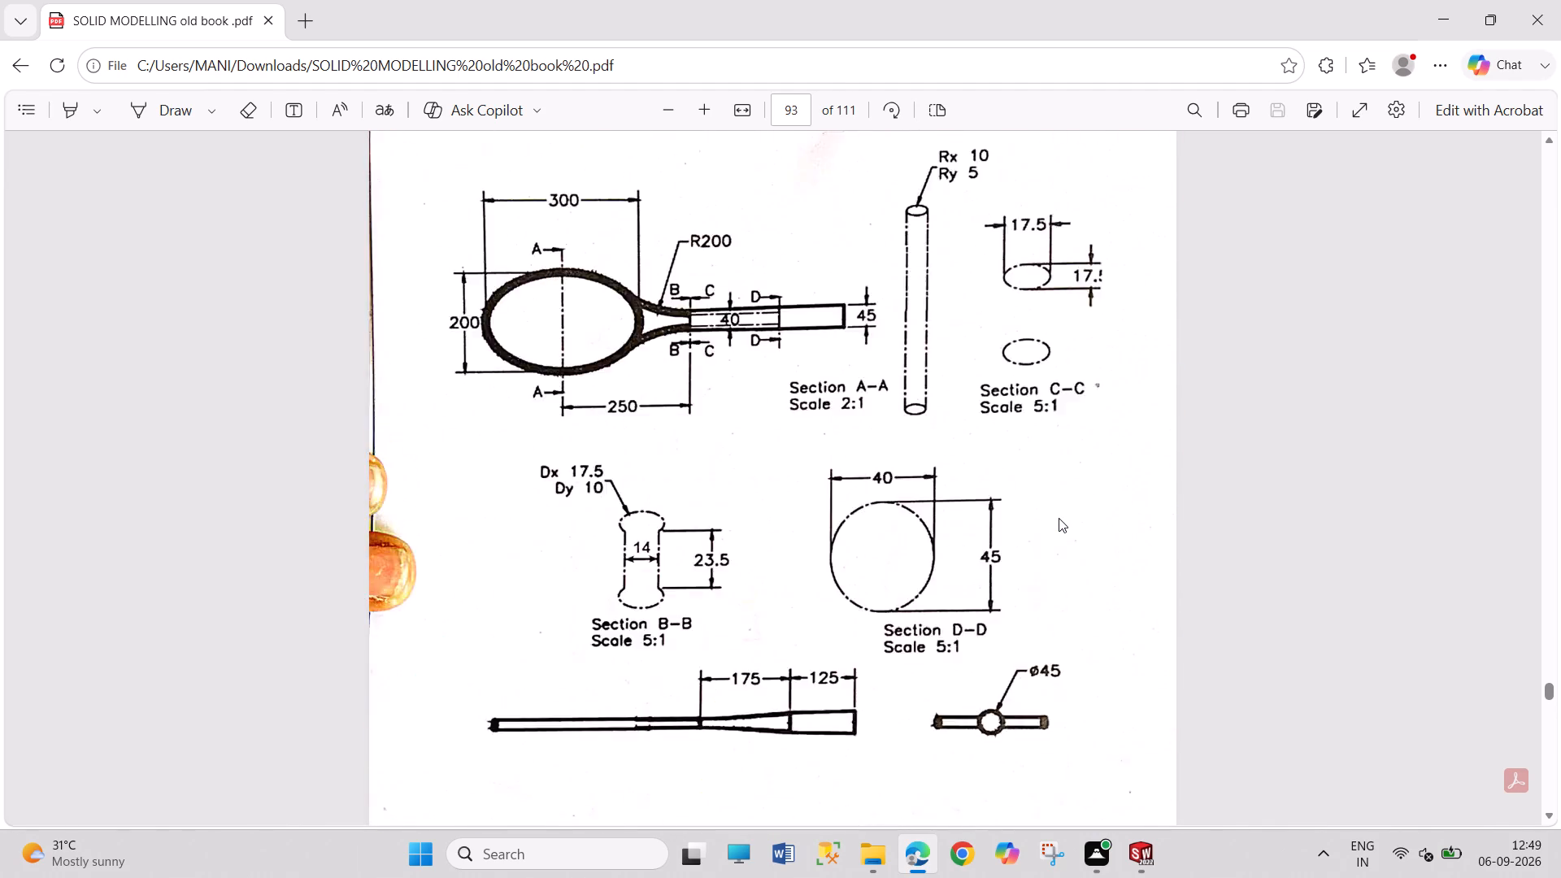
{"action": "scroll", "coordinate": [1059, 518], "scroll_direction": "up", "scroll_amount": 17}
{"action": "scroll", "coordinate": [1058, 518], "scroll_direction": "up", "scroll_amount": 5}
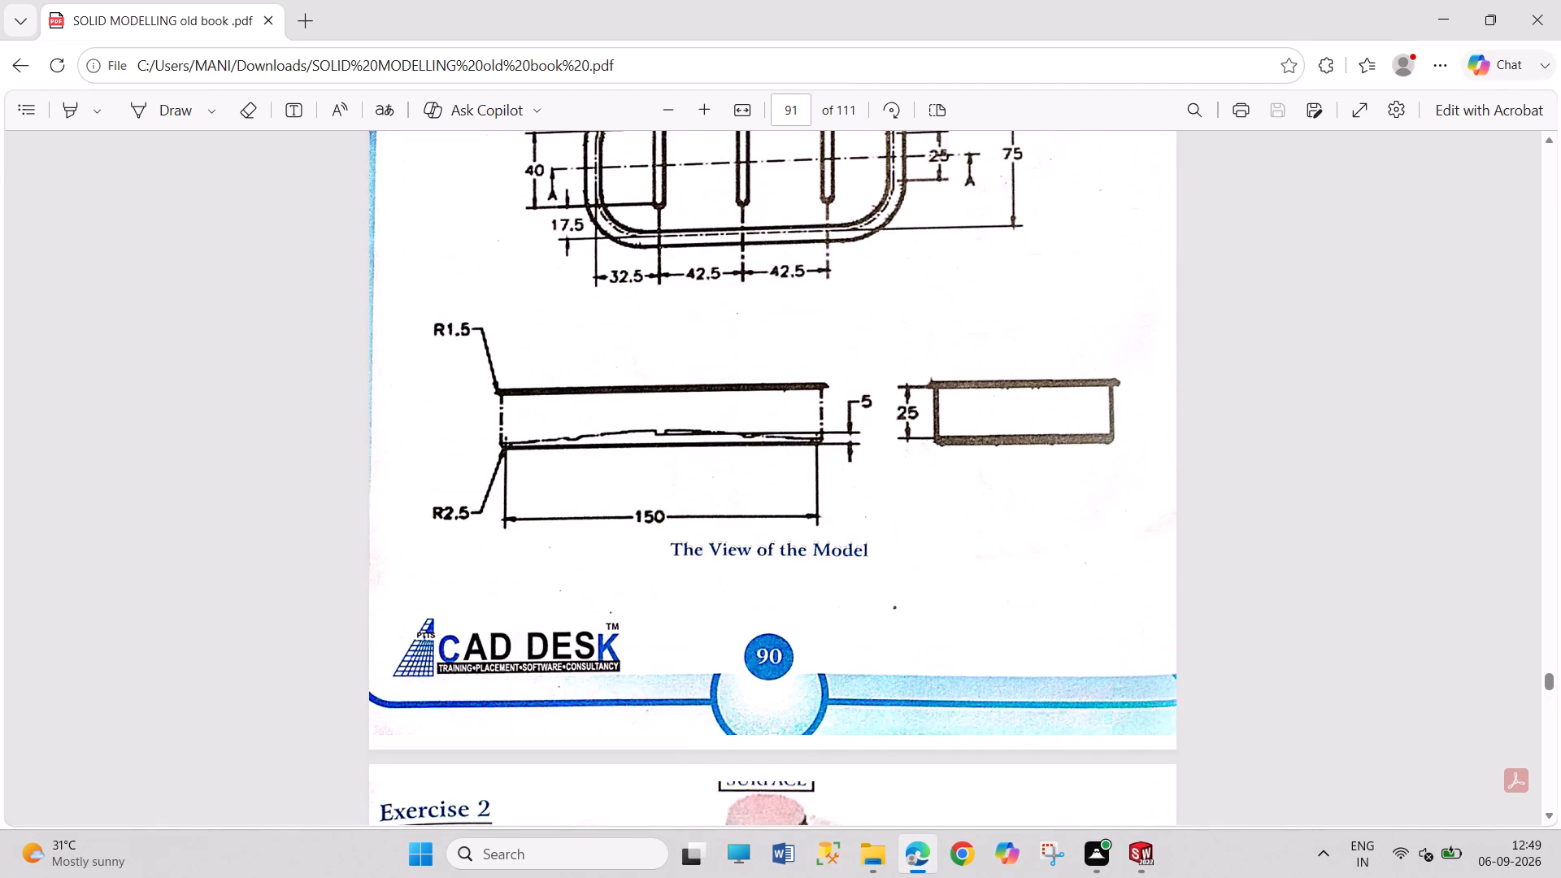
Look back through the Project 4 part drawings, including the unfolded sheet part, the axle and the Mounting Clip.
{"action": "scroll", "coordinate": [1058, 518], "scroll_direction": "up", "scroll_amount": 15}
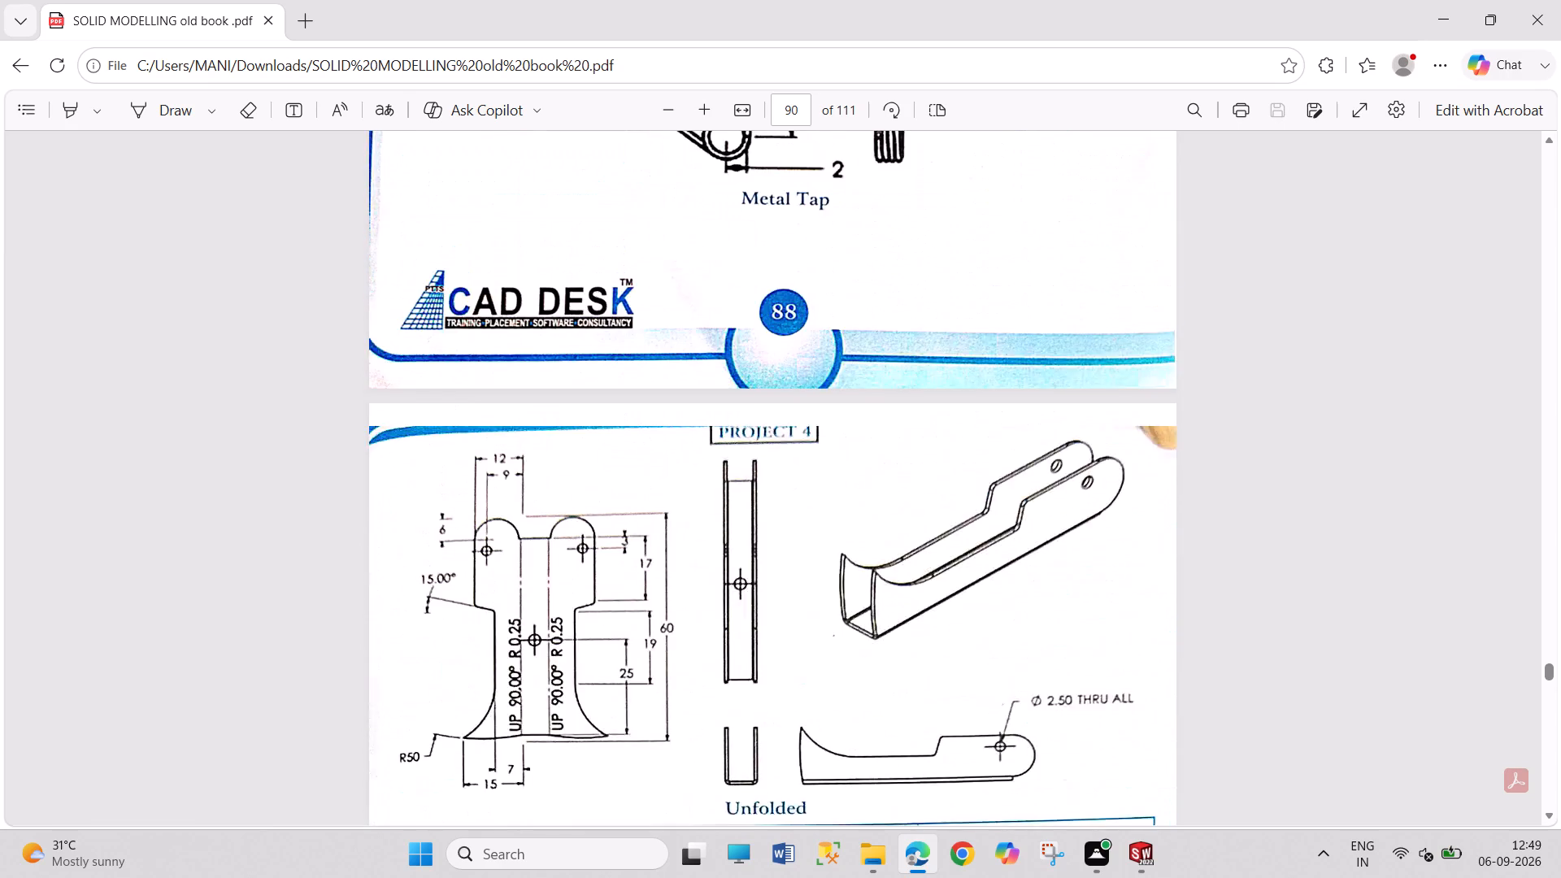
{"action": "scroll", "coordinate": [1058, 518], "scroll_direction": "up", "scroll_amount": 16}
{"action": "scroll", "coordinate": [1058, 518], "scroll_direction": "up", "scroll_amount": 6}
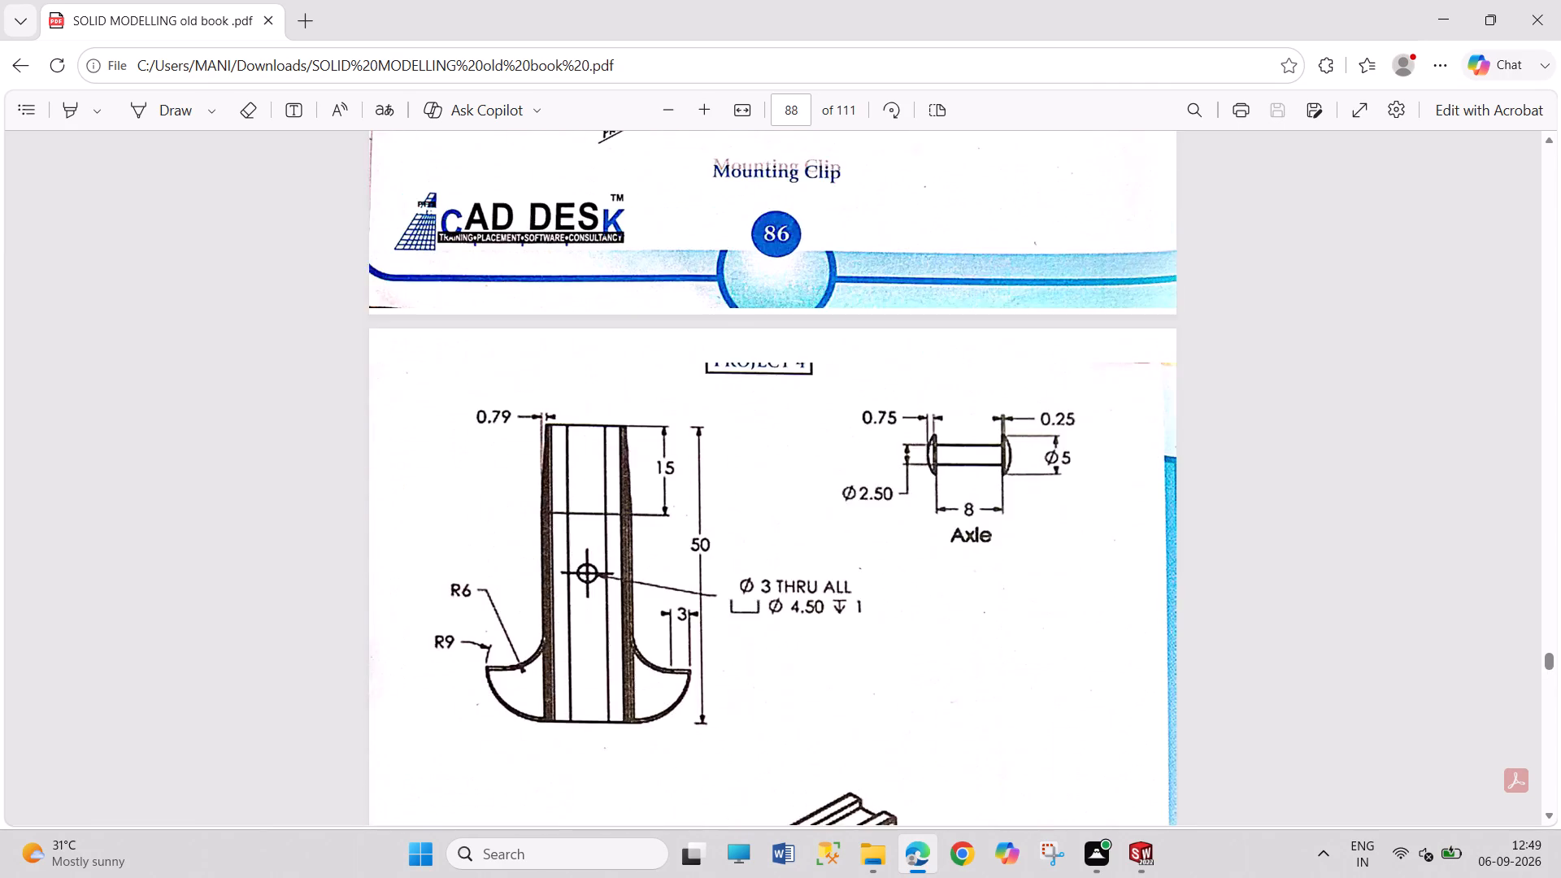
{"action": "scroll", "coordinate": [1058, 518], "scroll_direction": "up", "scroll_amount": 13}
Look back through the sheet metal module from the Exercise 4 Bed Clamp to Exercise 1, including the unfolded view drawing.
{"action": "scroll", "coordinate": [1058, 518], "scroll_direction": "up", "scroll_amount": 4}
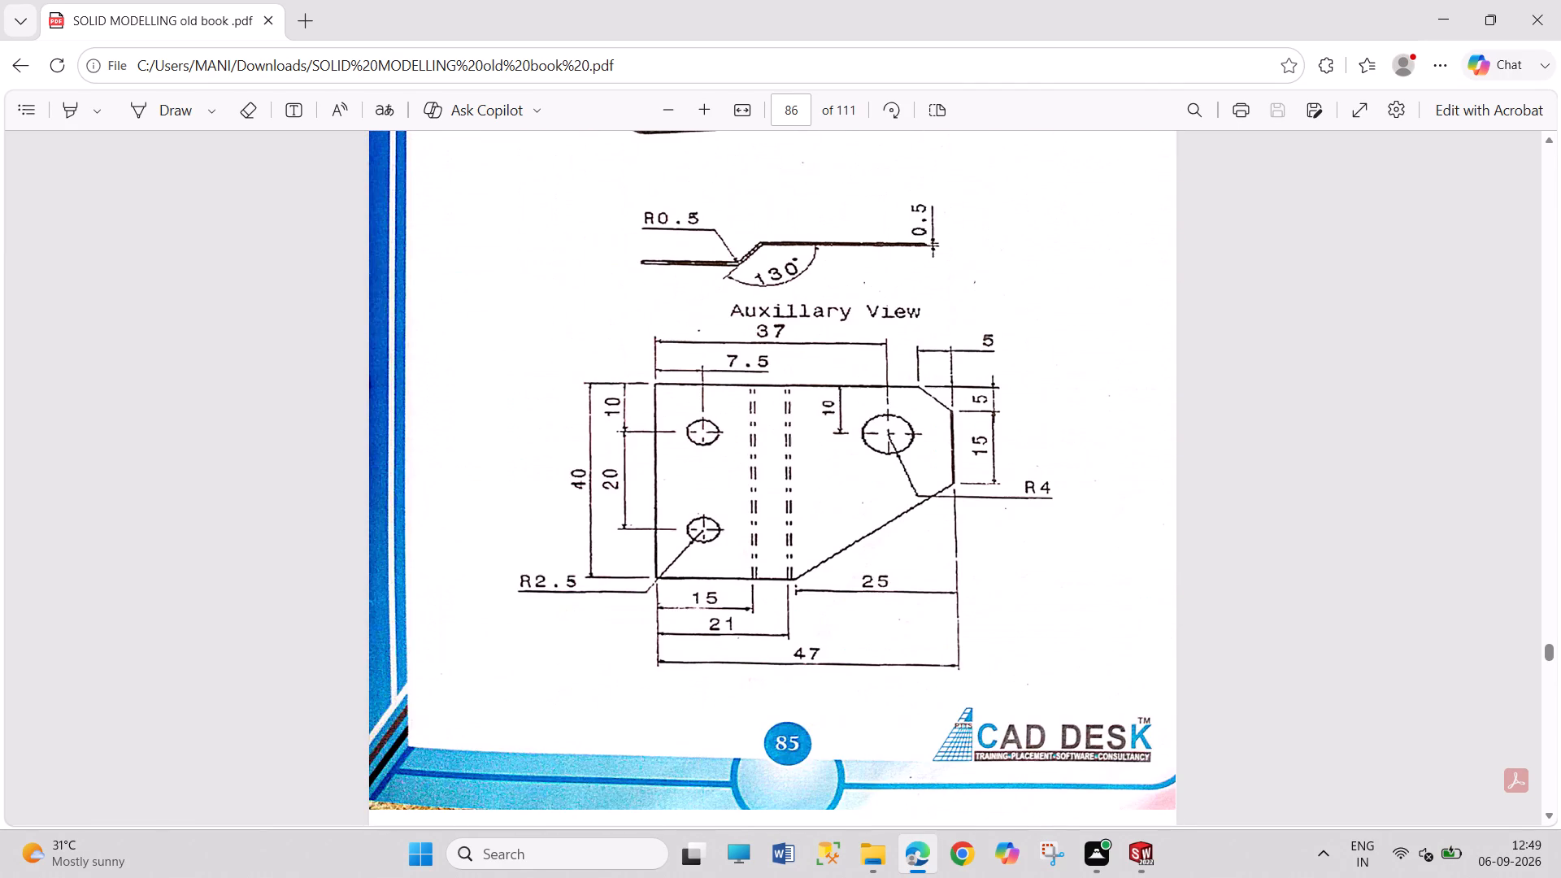
{"action": "scroll", "coordinate": [1058, 518], "scroll_direction": "up", "scroll_amount": 5}
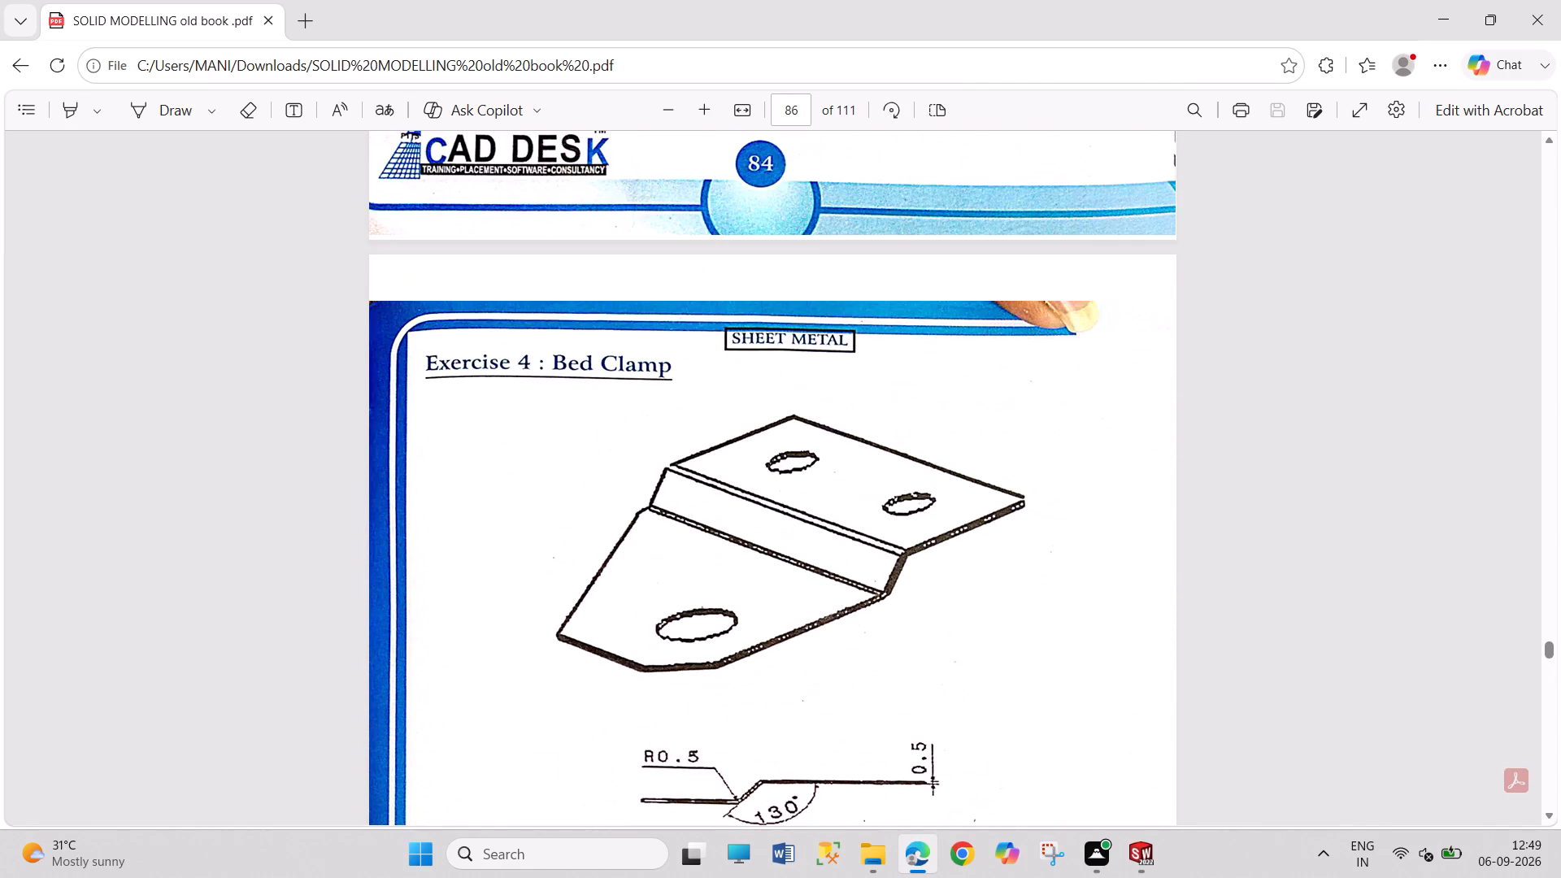
{"action": "scroll", "coordinate": [1058, 518], "scroll_direction": "up", "scroll_amount": 10}
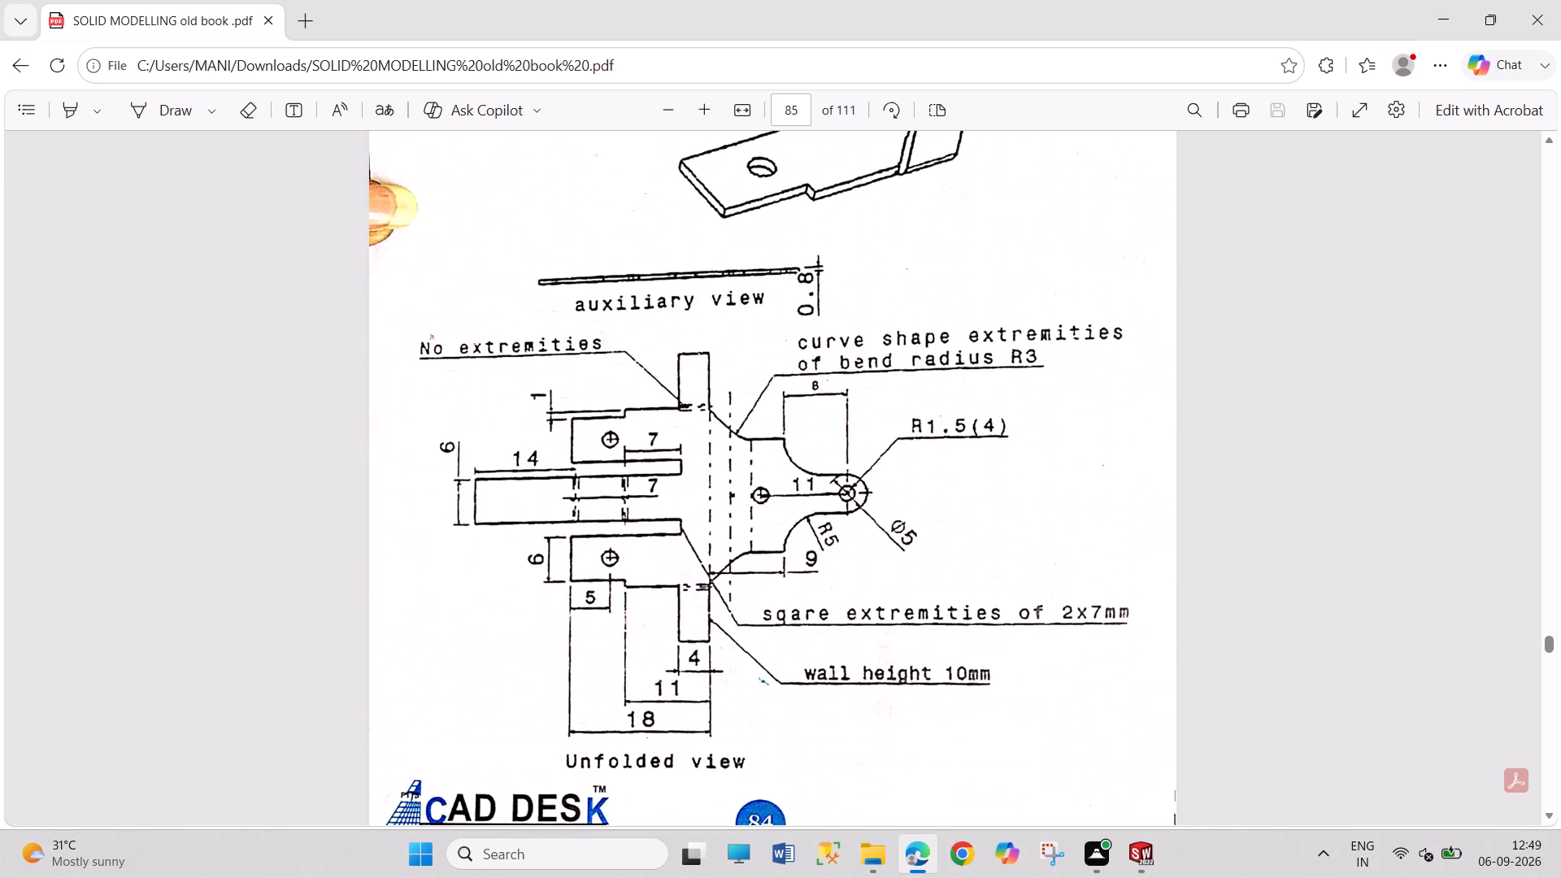
{"action": "scroll", "coordinate": [1058, 518], "scroll_direction": "up", "scroll_amount": 13}
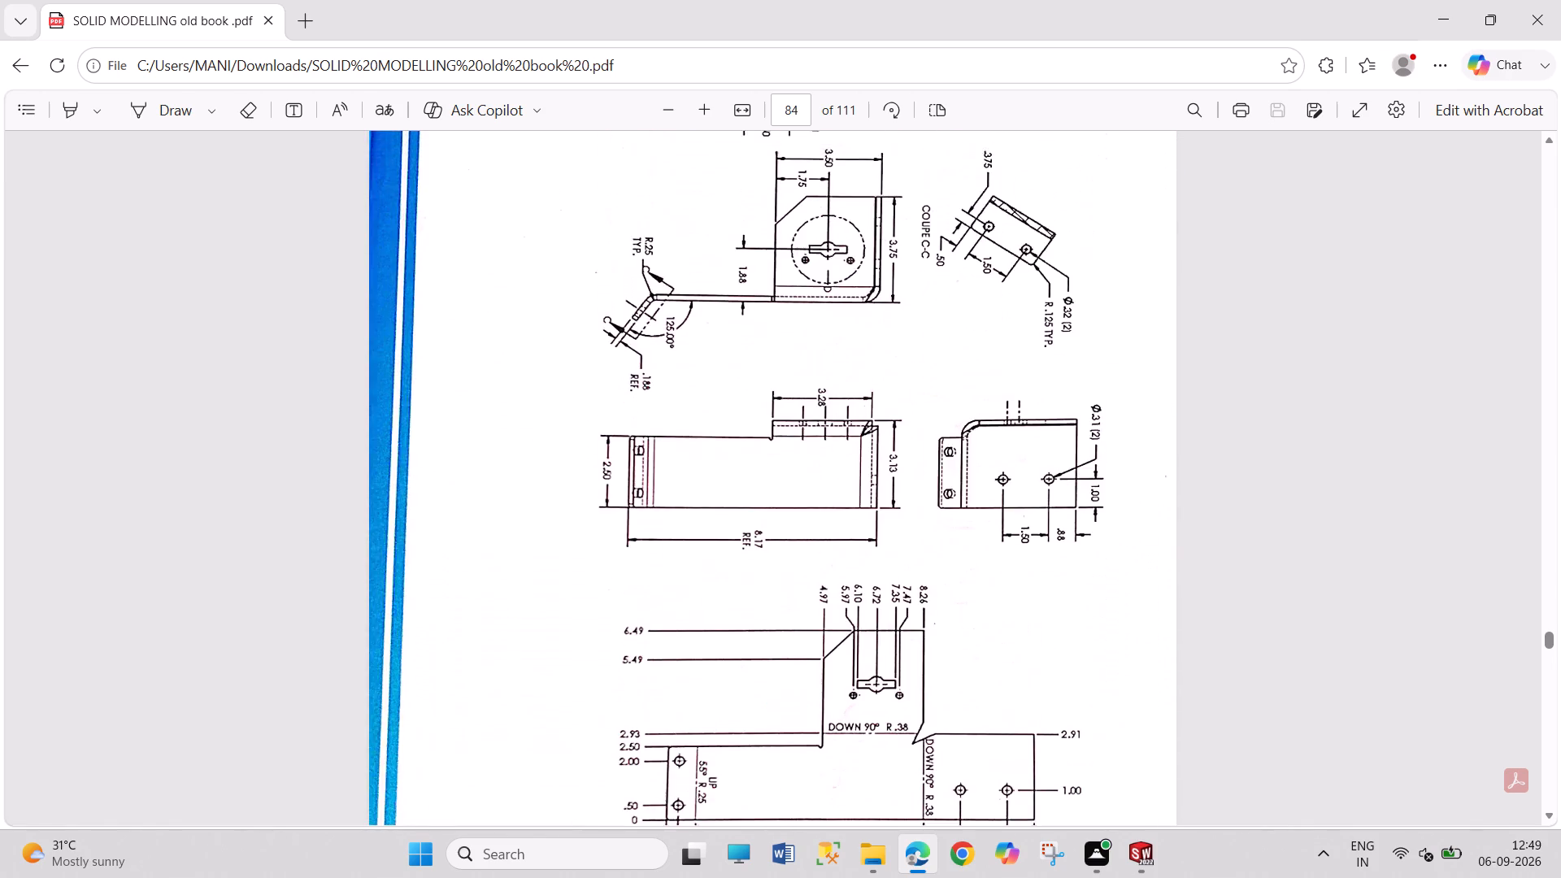
{"action": "scroll", "coordinate": [1057, 519], "scroll_direction": "up", "scroll_amount": 15}
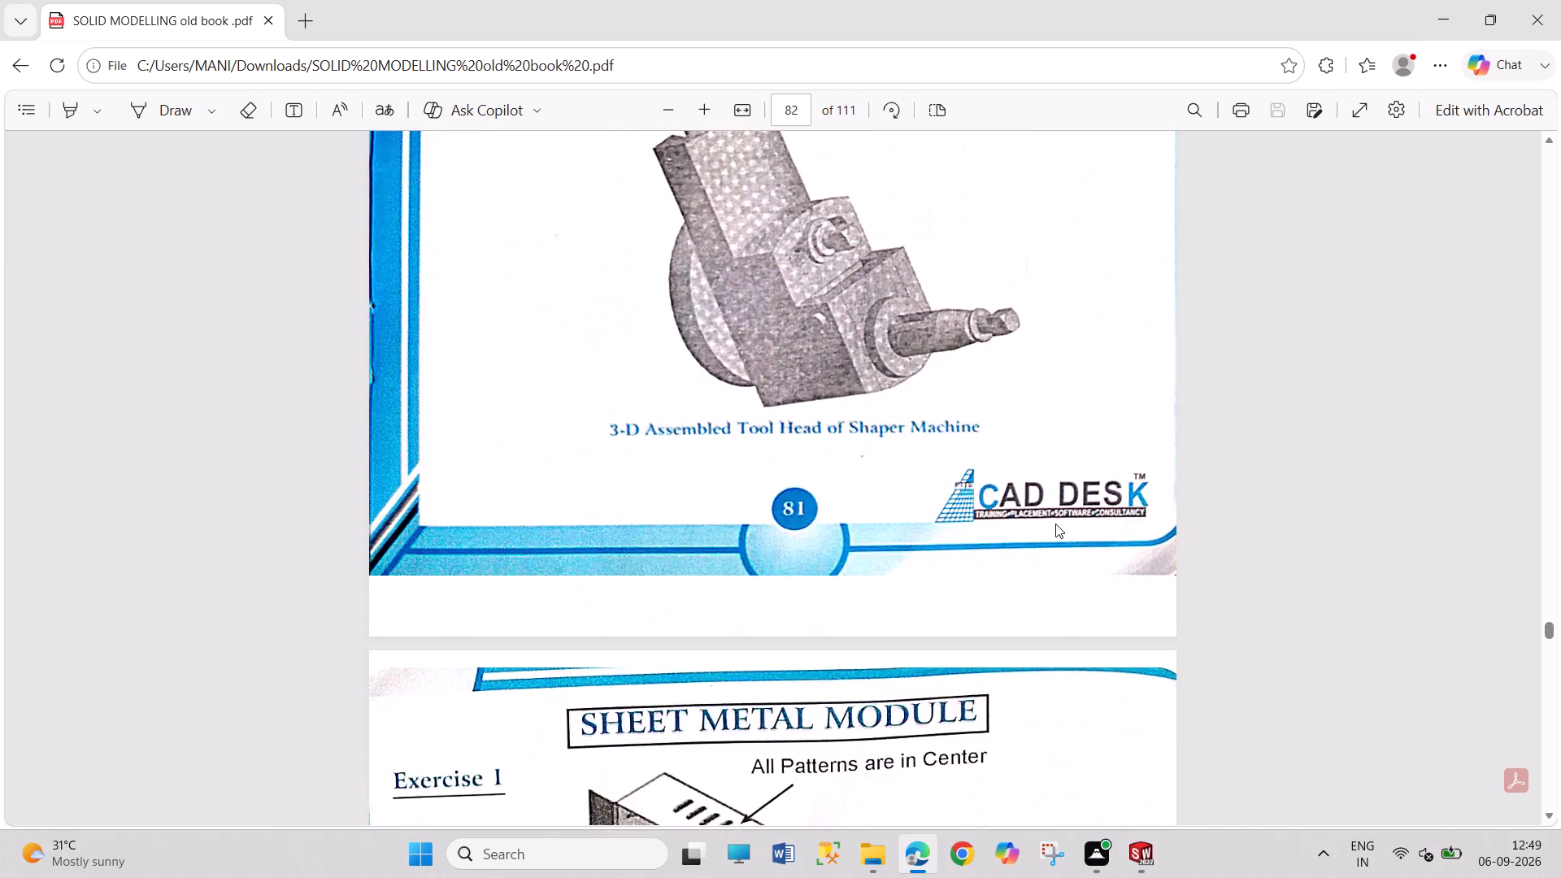
Examine Project 3's bill of materials and 3-D assembled view of the shaper machine tool head.
{"action": "scroll", "coordinate": [1055, 524], "scroll_direction": "up", "scroll_amount": 4}
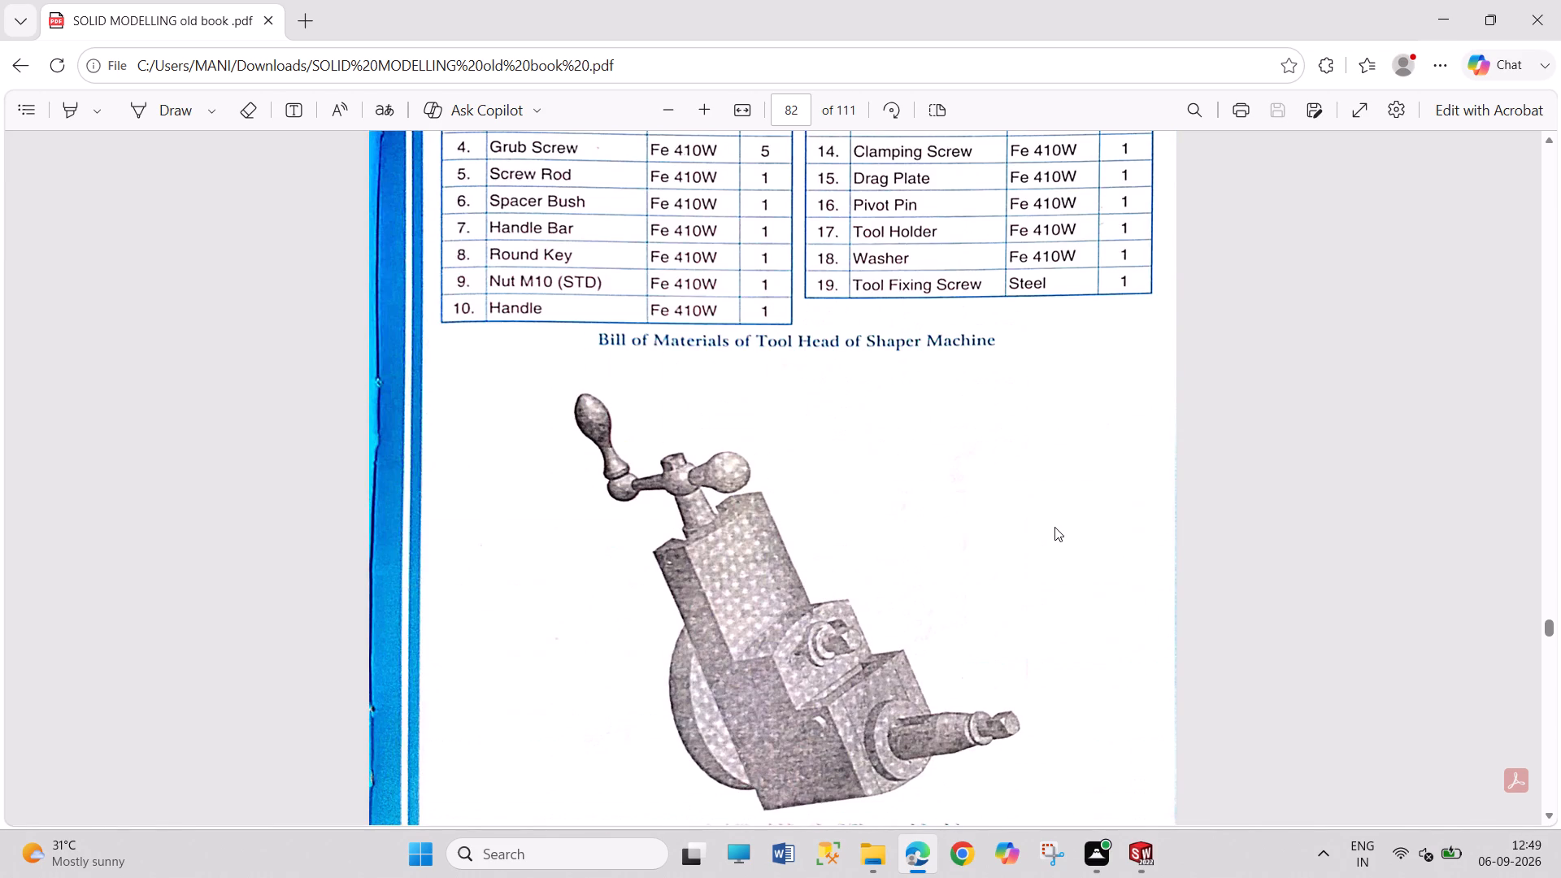
{"action": "scroll", "coordinate": [1028, 514], "scroll_direction": "up", "scroll_amount": 1}
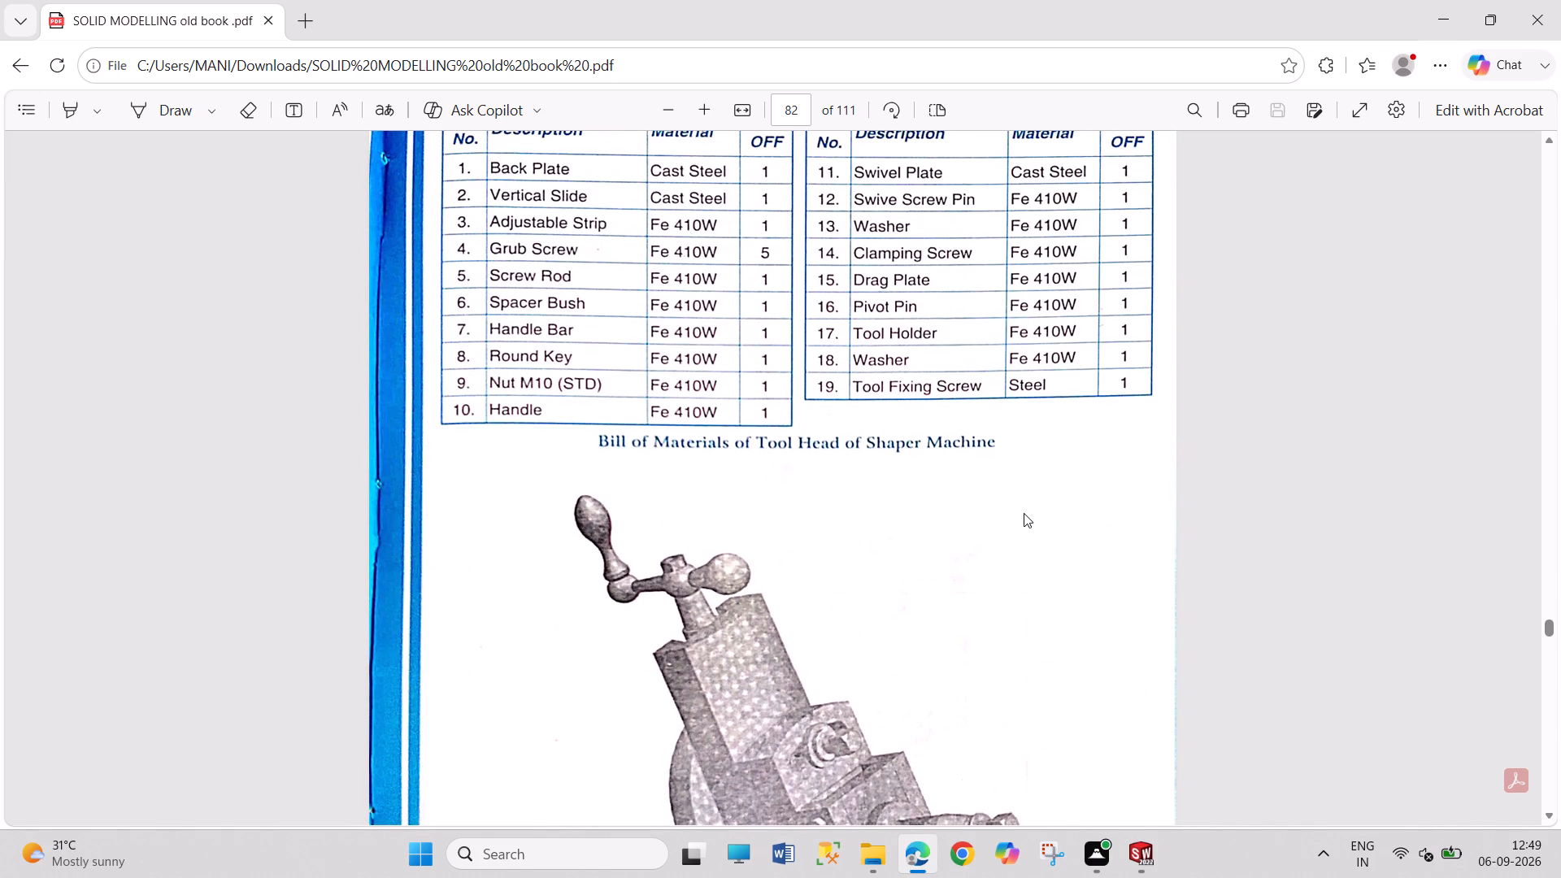
{"action": "scroll", "coordinate": [1023, 513], "scroll_direction": "up", "scroll_amount": 2}
{"action": "scroll", "coordinate": [1014, 520], "scroll_direction": "down", "scroll_amount": 2}
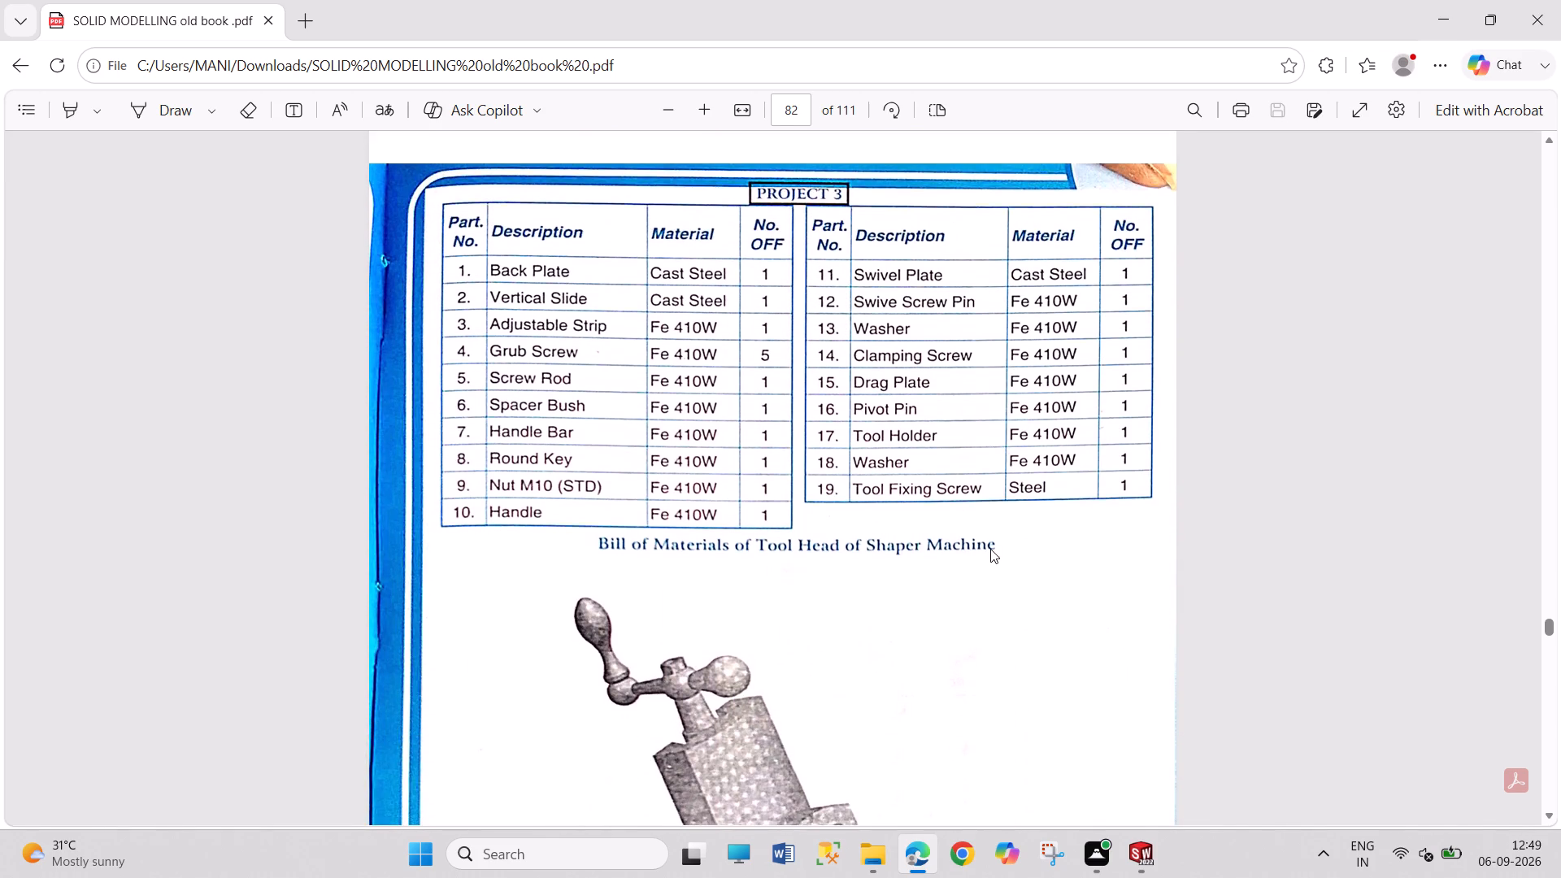
{"action": "scroll", "coordinate": [993, 550], "scroll_direction": "down", "scroll_amount": 1}
{"action": "scroll", "coordinate": [993, 550], "scroll_direction": "up", "scroll_amount": 2}
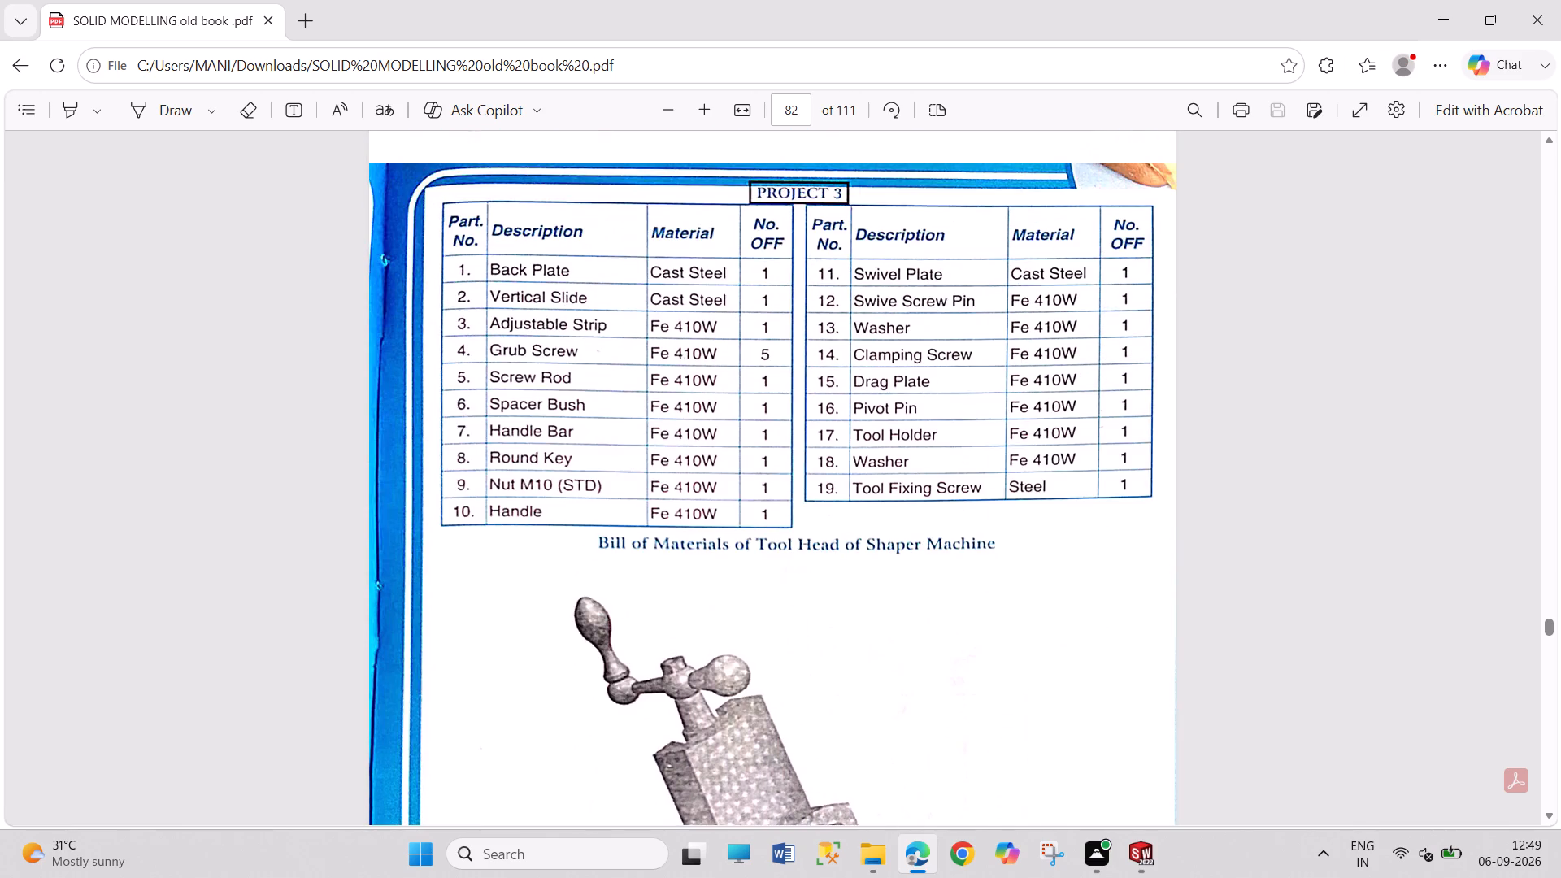
Look back through the Project 3 shaper tool head part drawings as far as its numbered assembly and detail views.
{"action": "scroll", "coordinate": [991, 549], "scroll_direction": "up", "scroll_amount": 8}
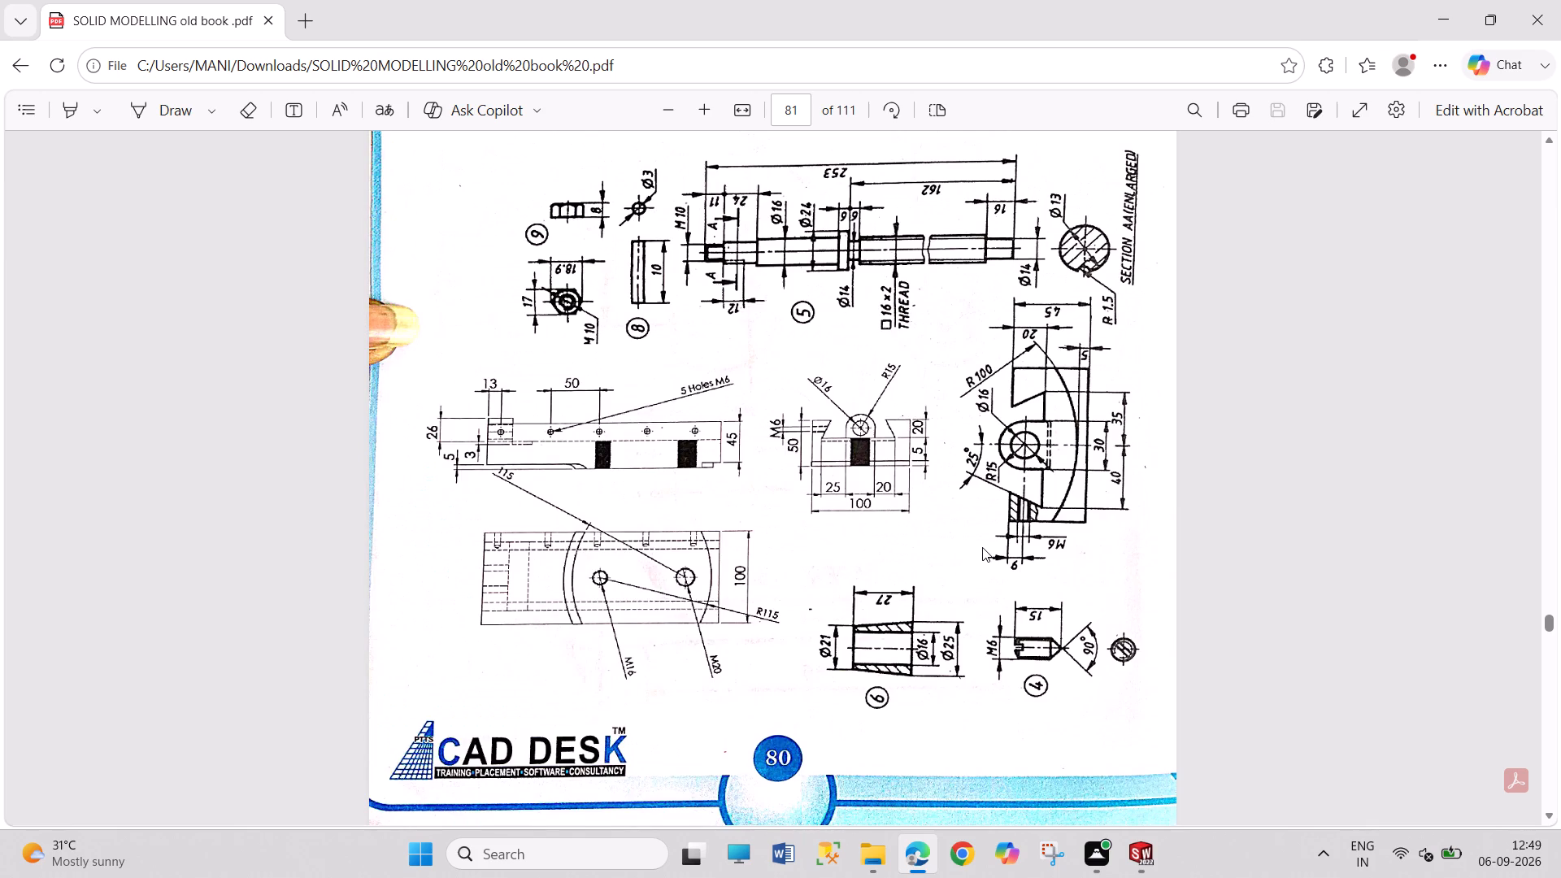
{"action": "scroll", "coordinate": [982, 547], "scroll_direction": "up", "scroll_amount": 11}
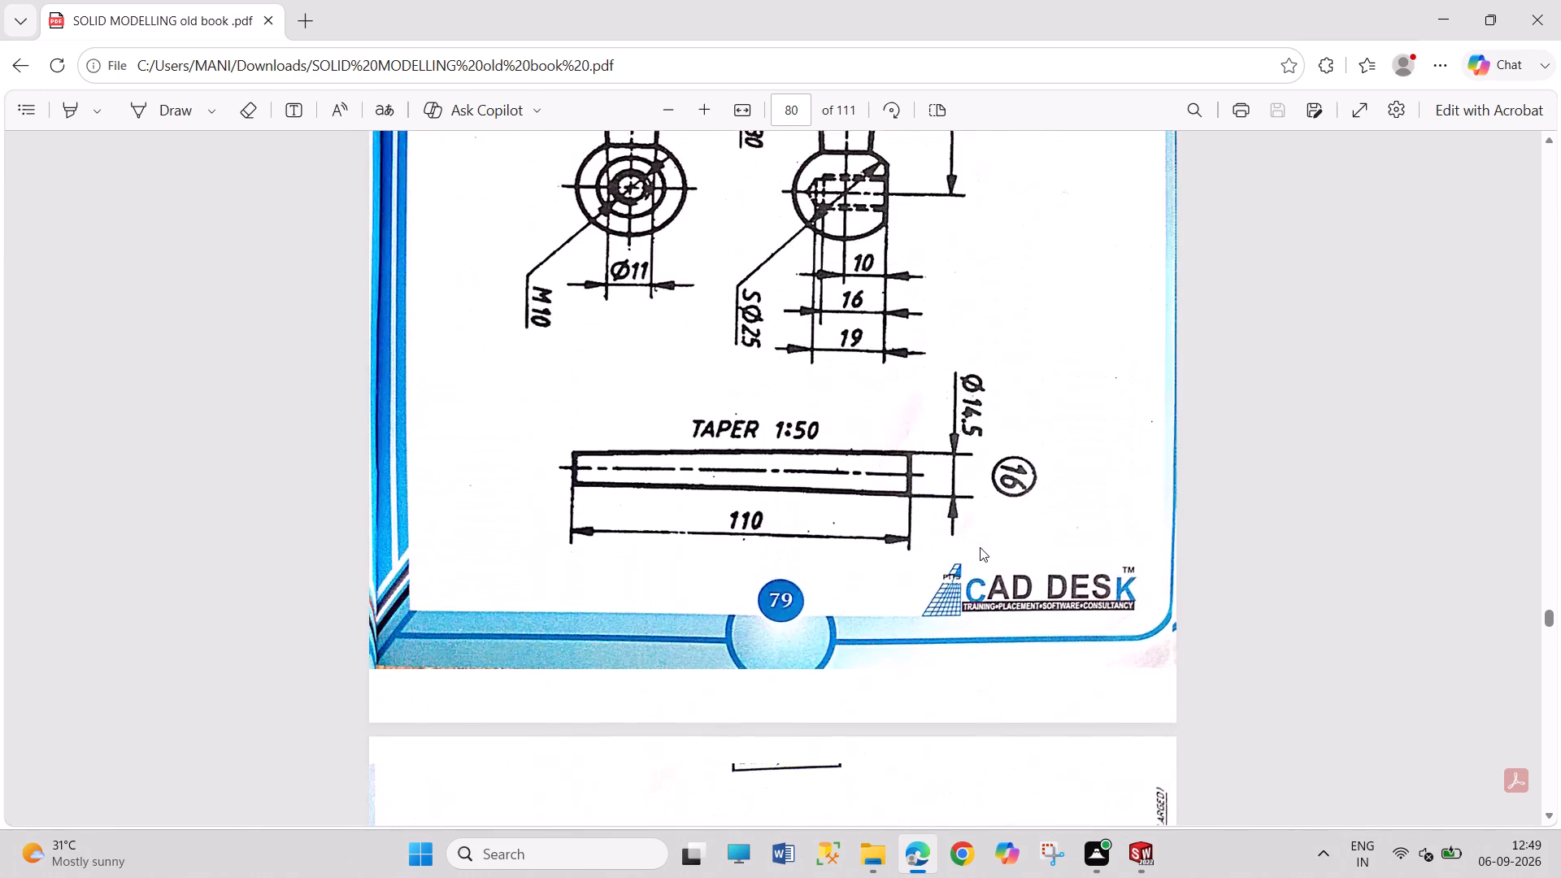
{"action": "scroll", "coordinate": [972, 550], "scroll_direction": "up", "scroll_amount": 11}
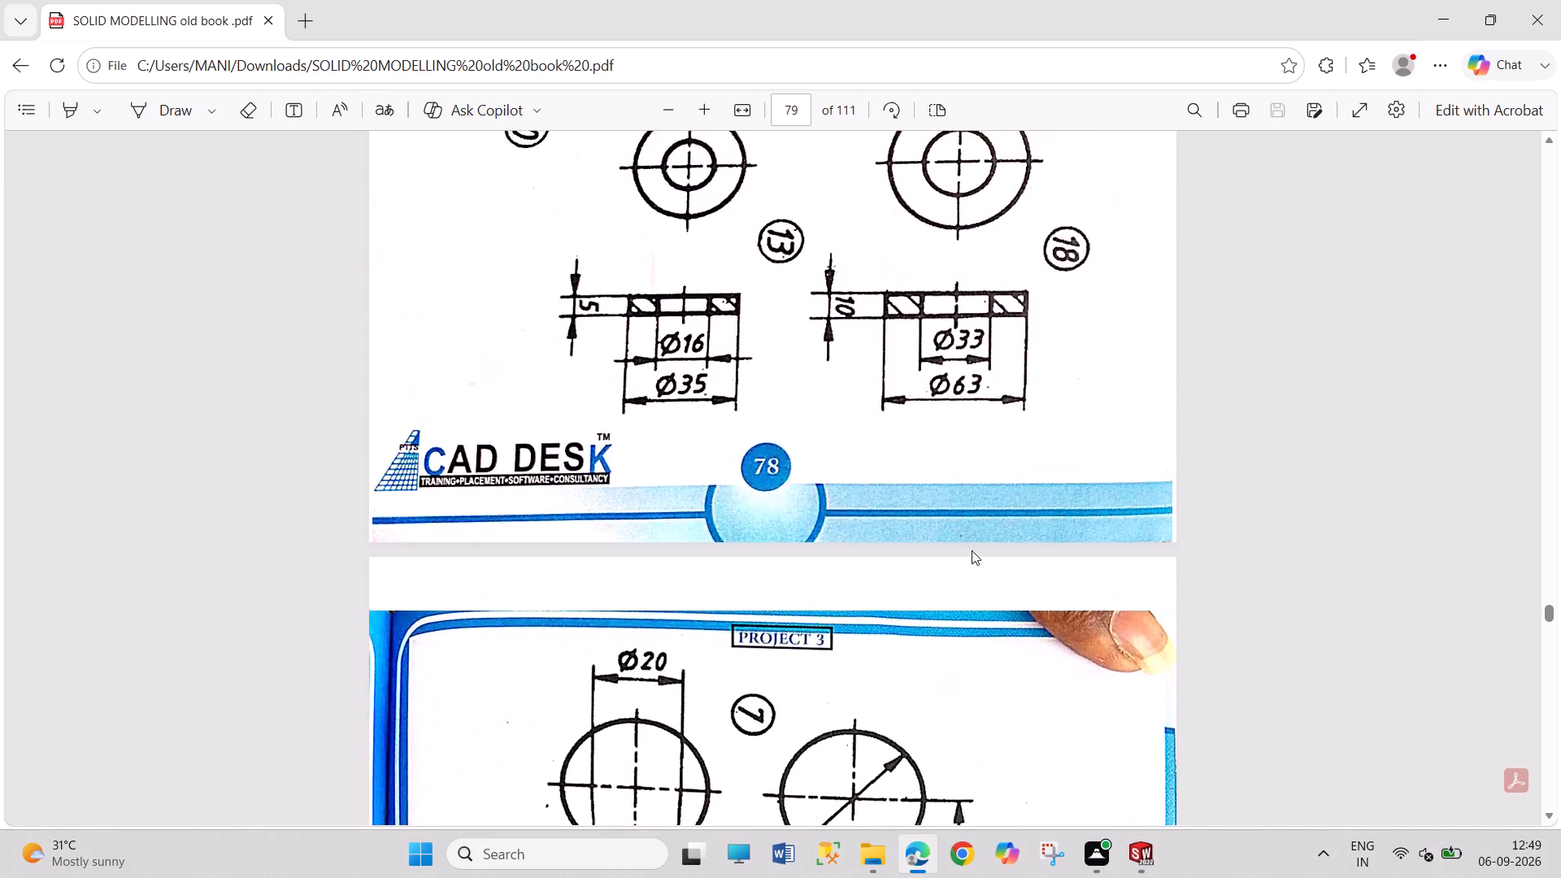
{"action": "scroll", "coordinate": [972, 550], "scroll_direction": "up", "scroll_amount": 11}
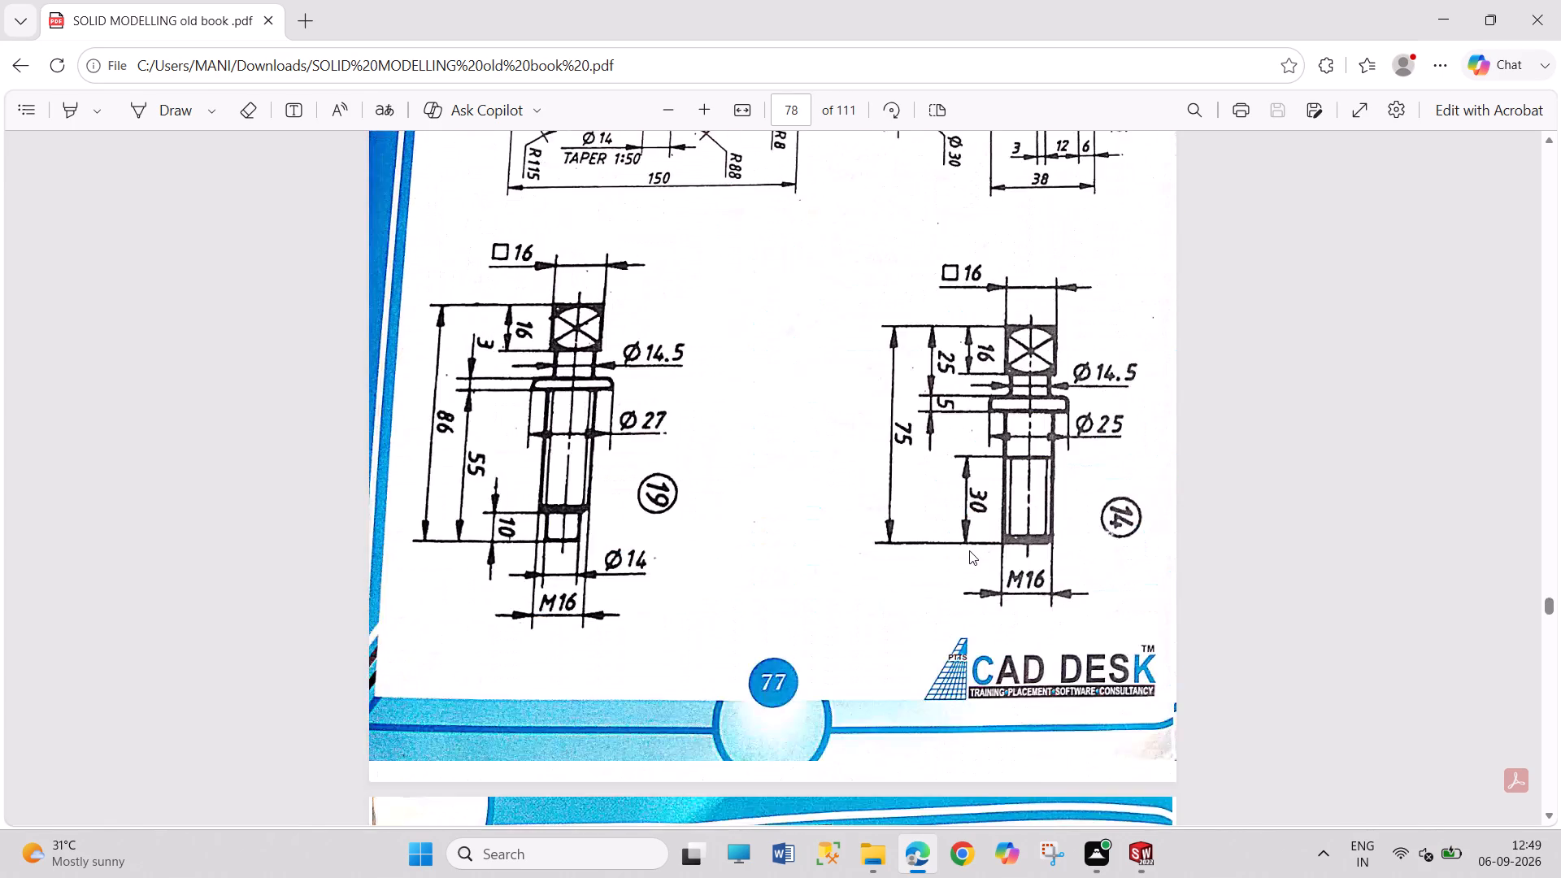
{"action": "scroll", "coordinate": [969, 550], "scroll_direction": "up", "scroll_amount": 11}
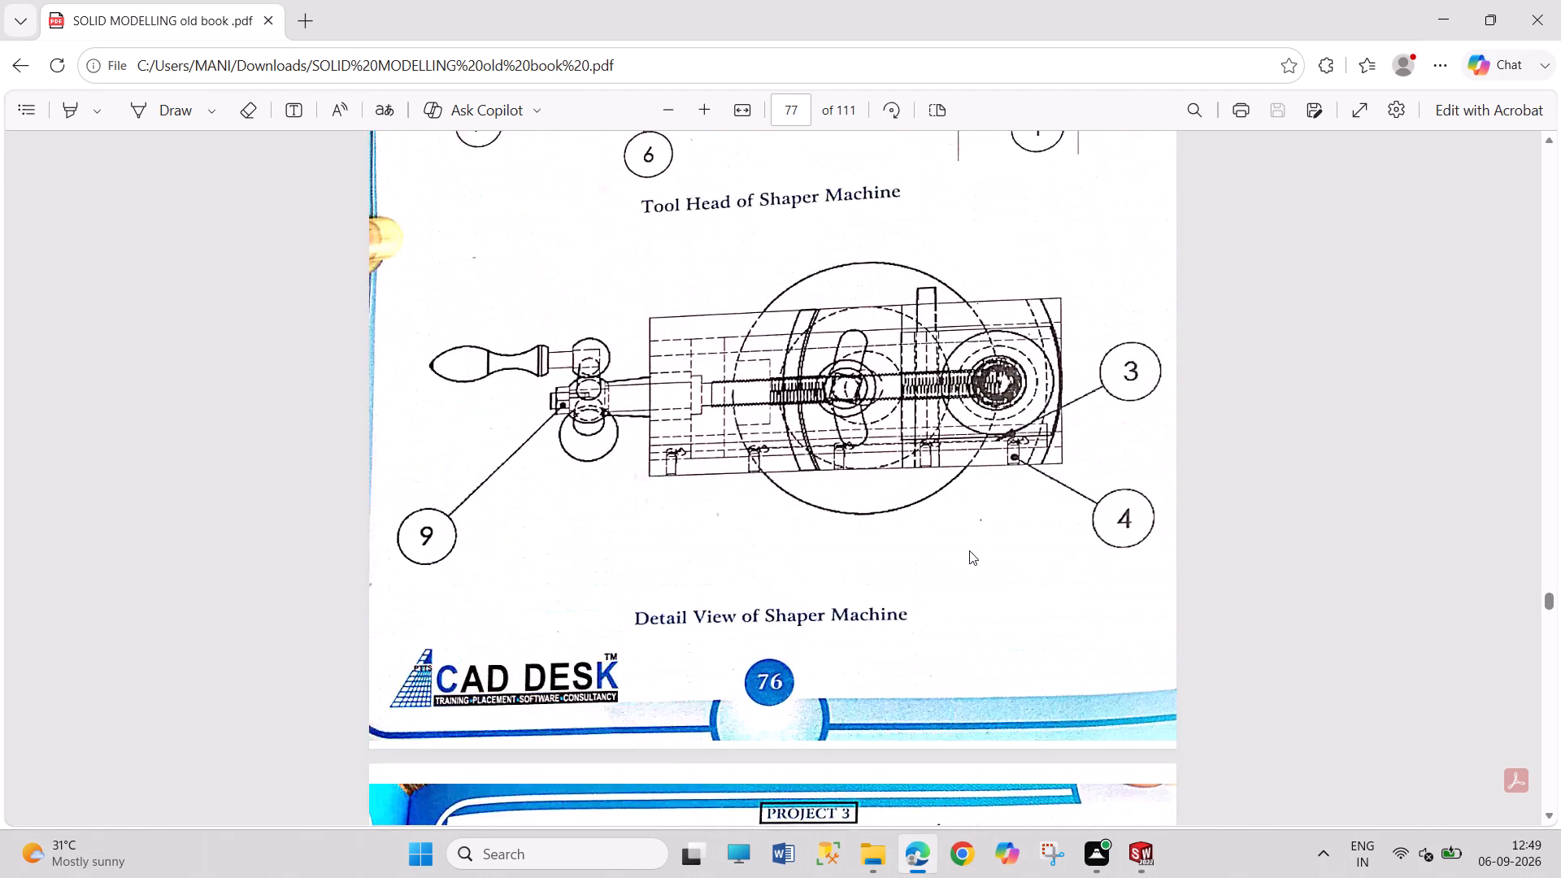
{"action": "scroll", "coordinate": [969, 550], "scroll_direction": "up", "scroll_amount": 8}
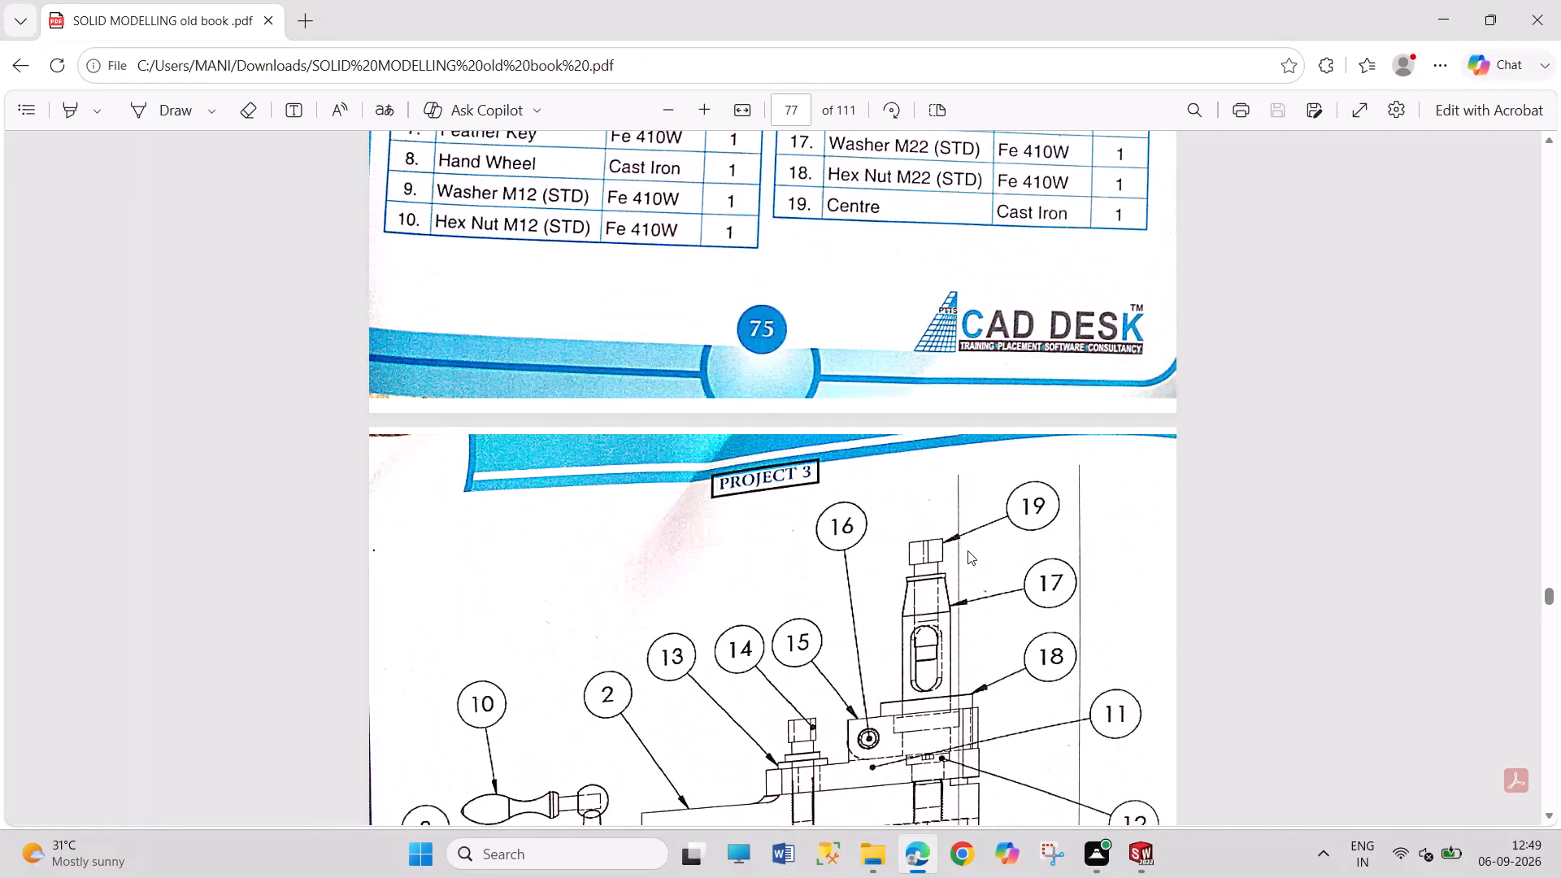
Look back through the Project 2 tailstock part drawings, including the spoked wheel and main body, as far as its 3D assembly view.
{"action": "scroll", "coordinate": [967, 550], "scroll_direction": "up", "scroll_amount": 9}
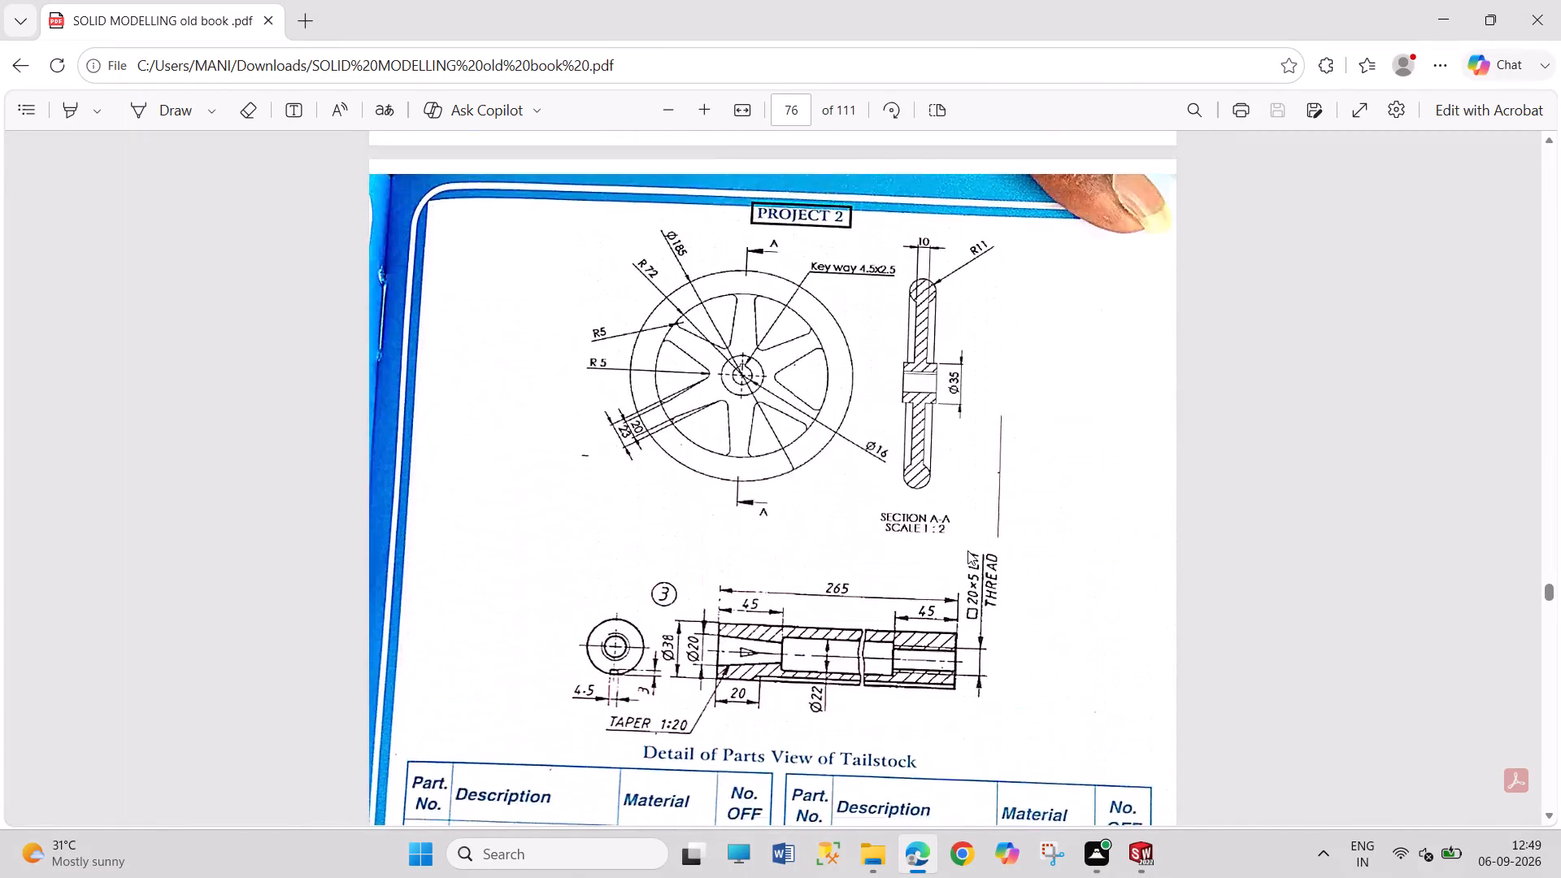
{"action": "scroll", "coordinate": [967, 550], "scroll_direction": "up", "scroll_amount": 3}
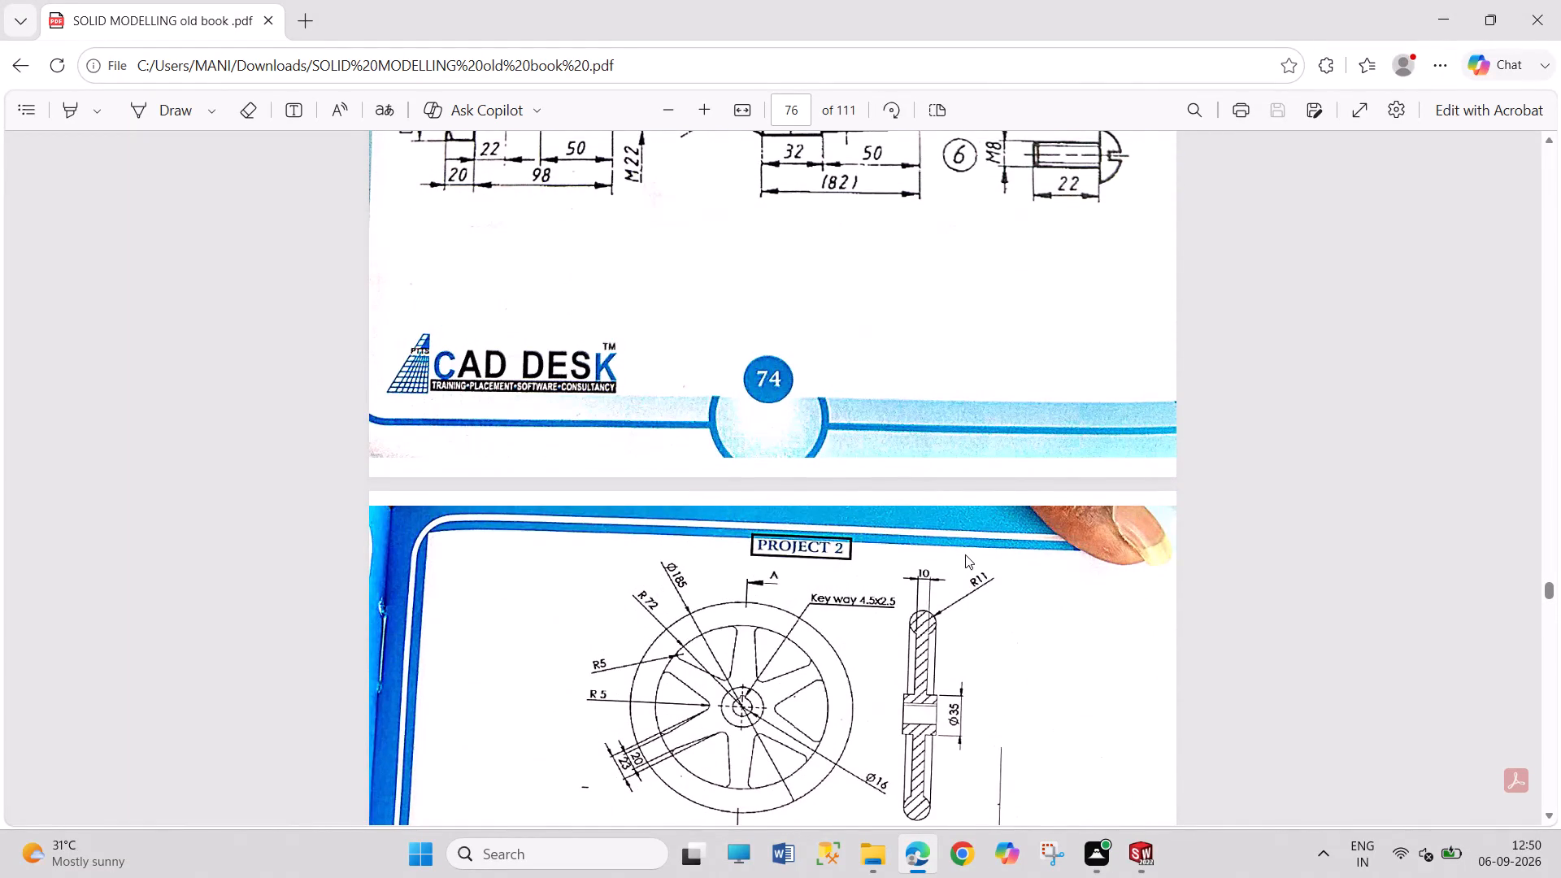
{"action": "scroll", "coordinate": [965, 554], "scroll_direction": "up", "scroll_amount": 7}
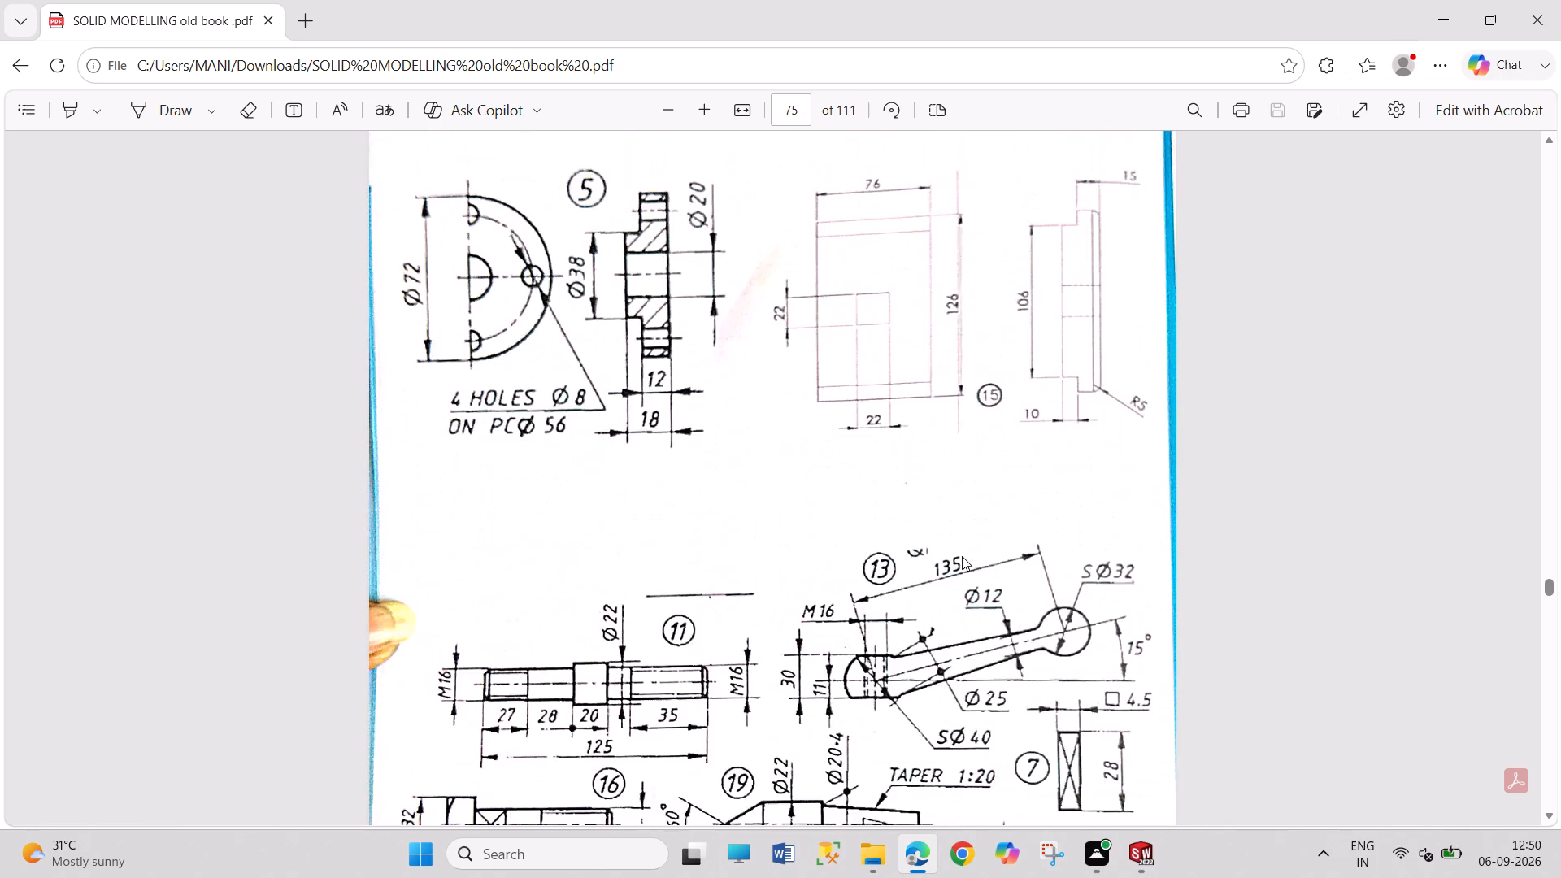
{"action": "scroll", "coordinate": [962, 556], "scroll_direction": "up", "scroll_amount": 13}
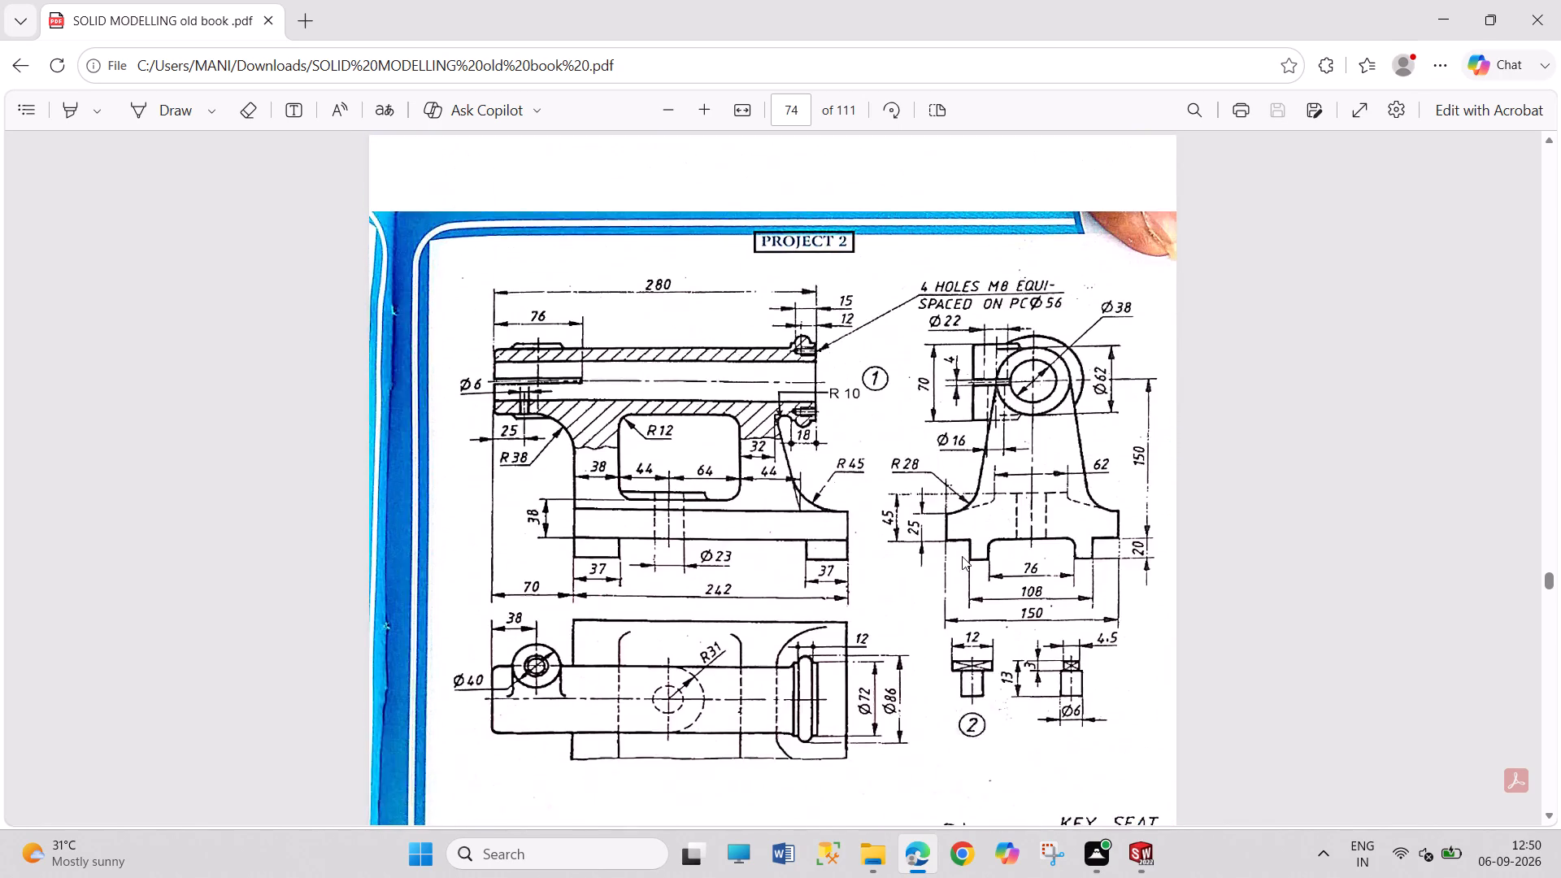
{"action": "scroll", "coordinate": [962, 556], "scroll_direction": "up", "scroll_amount": 13}
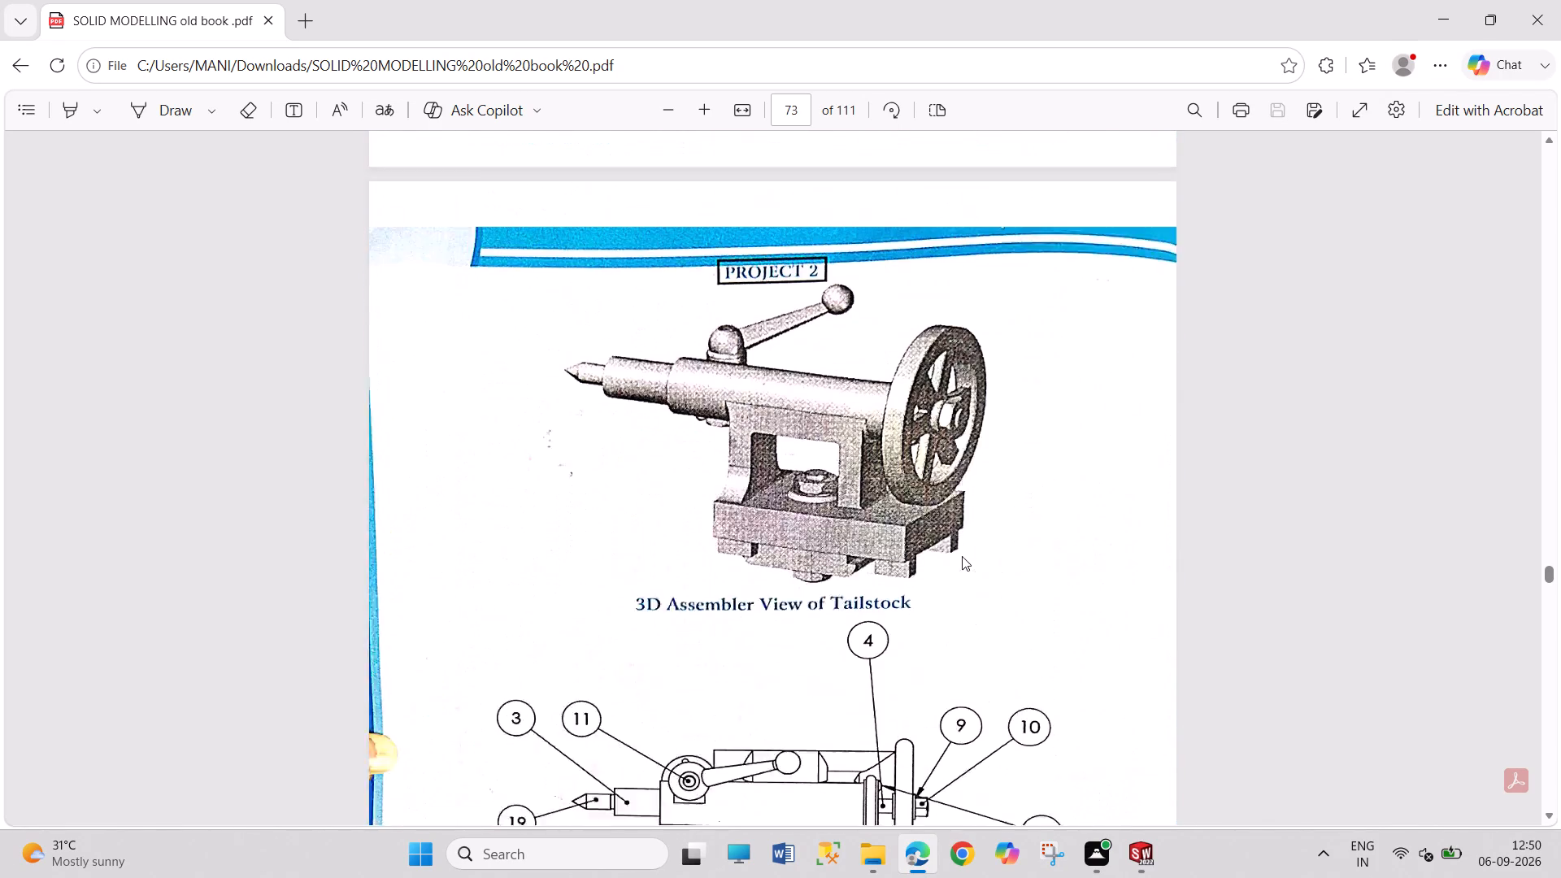
Look back through the Project 1 drawings of the Glow Plug, Connecting Rod, Crank Shaft, Engine Cover, Piston and Piston Pin.
{"action": "scroll", "coordinate": [962, 556], "scroll_direction": "up", "scroll_amount": 11}
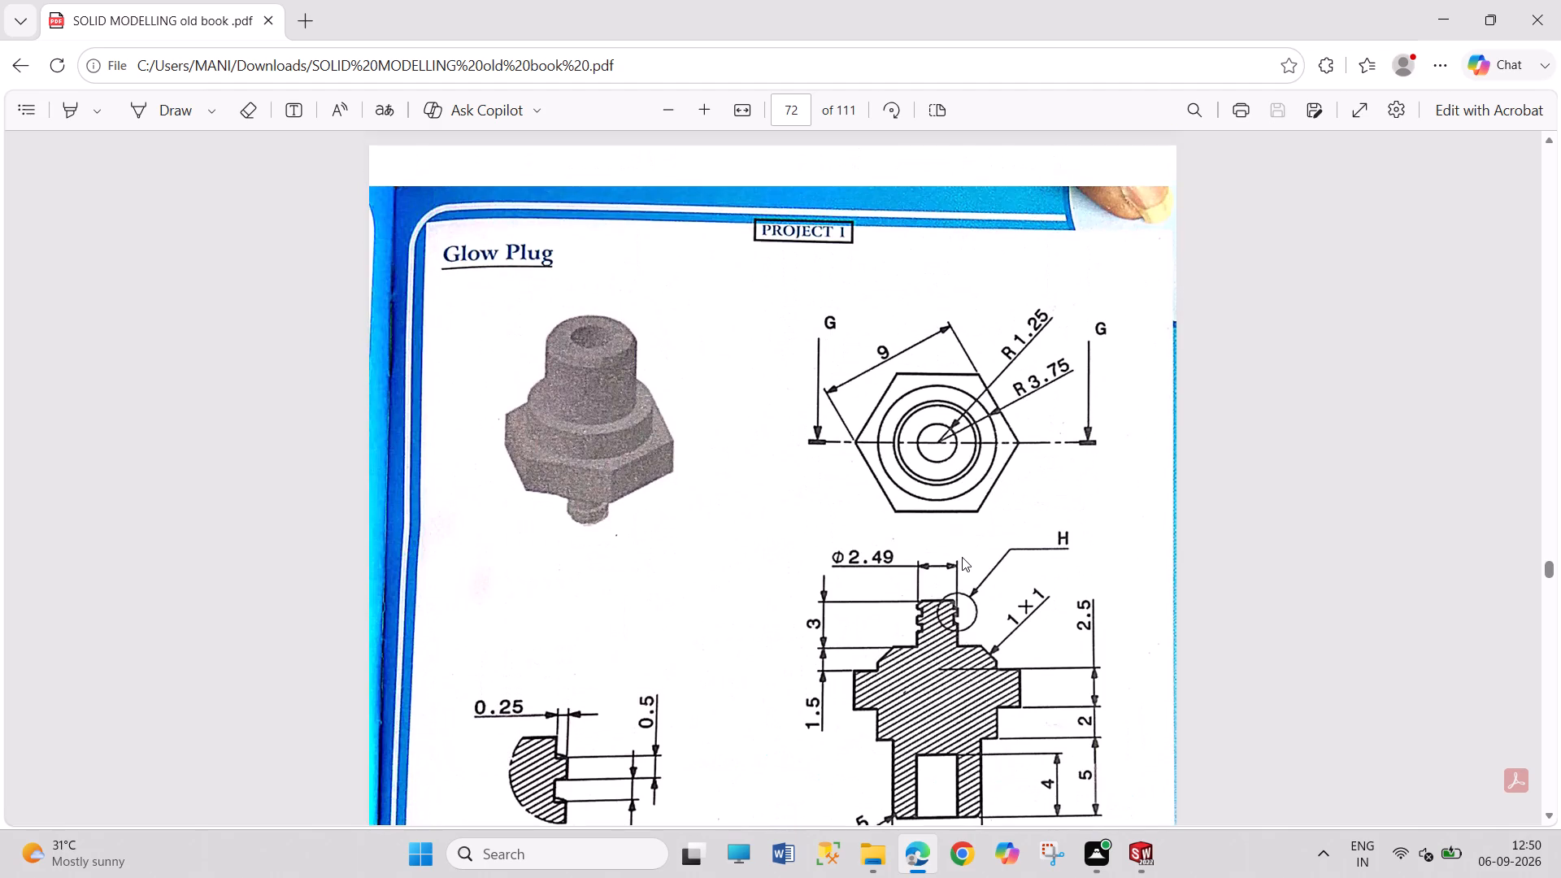
{"action": "scroll", "coordinate": [962, 557], "scroll_direction": "up", "scroll_amount": 5}
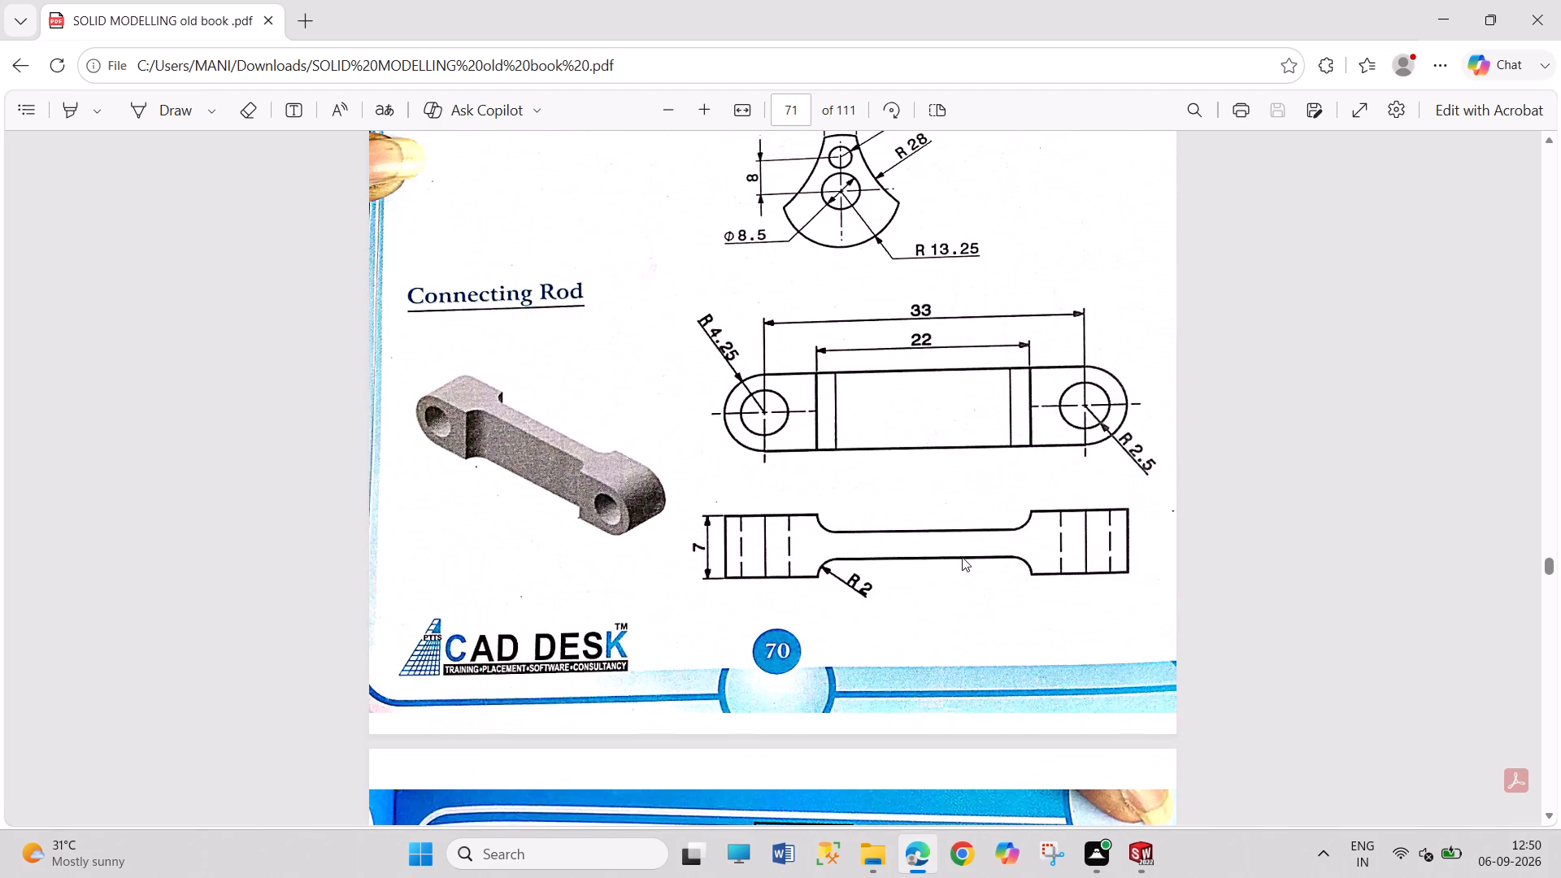
{"action": "scroll", "coordinate": [962, 557], "scroll_direction": "up", "scroll_amount": 5}
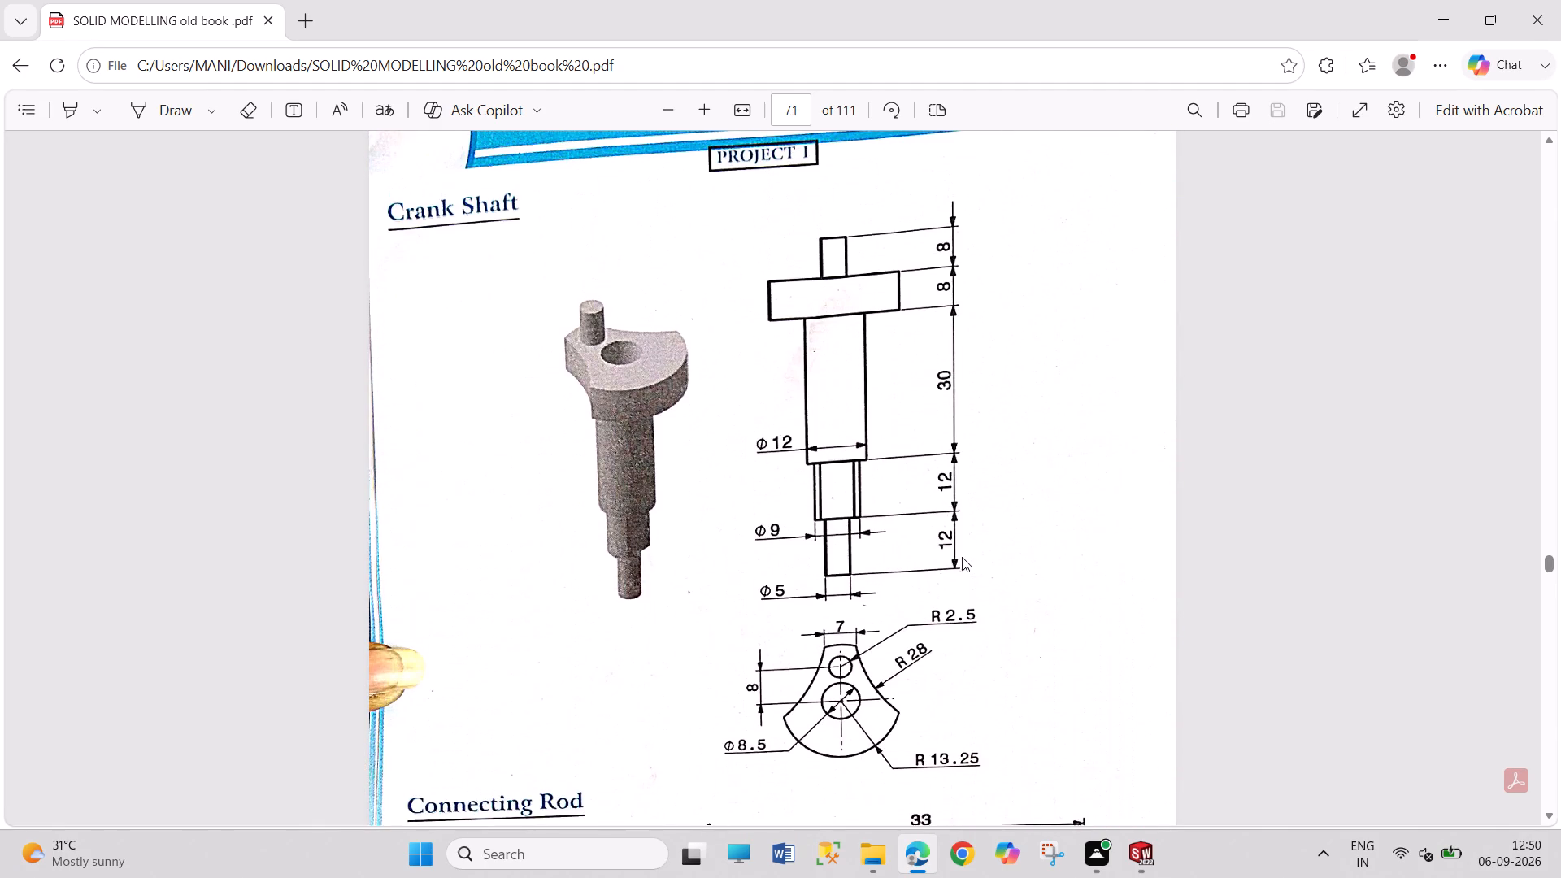
{"action": "scroll", "coordinate": [962, 557], "scroll_direction": "up", "scroll_amount": 8}
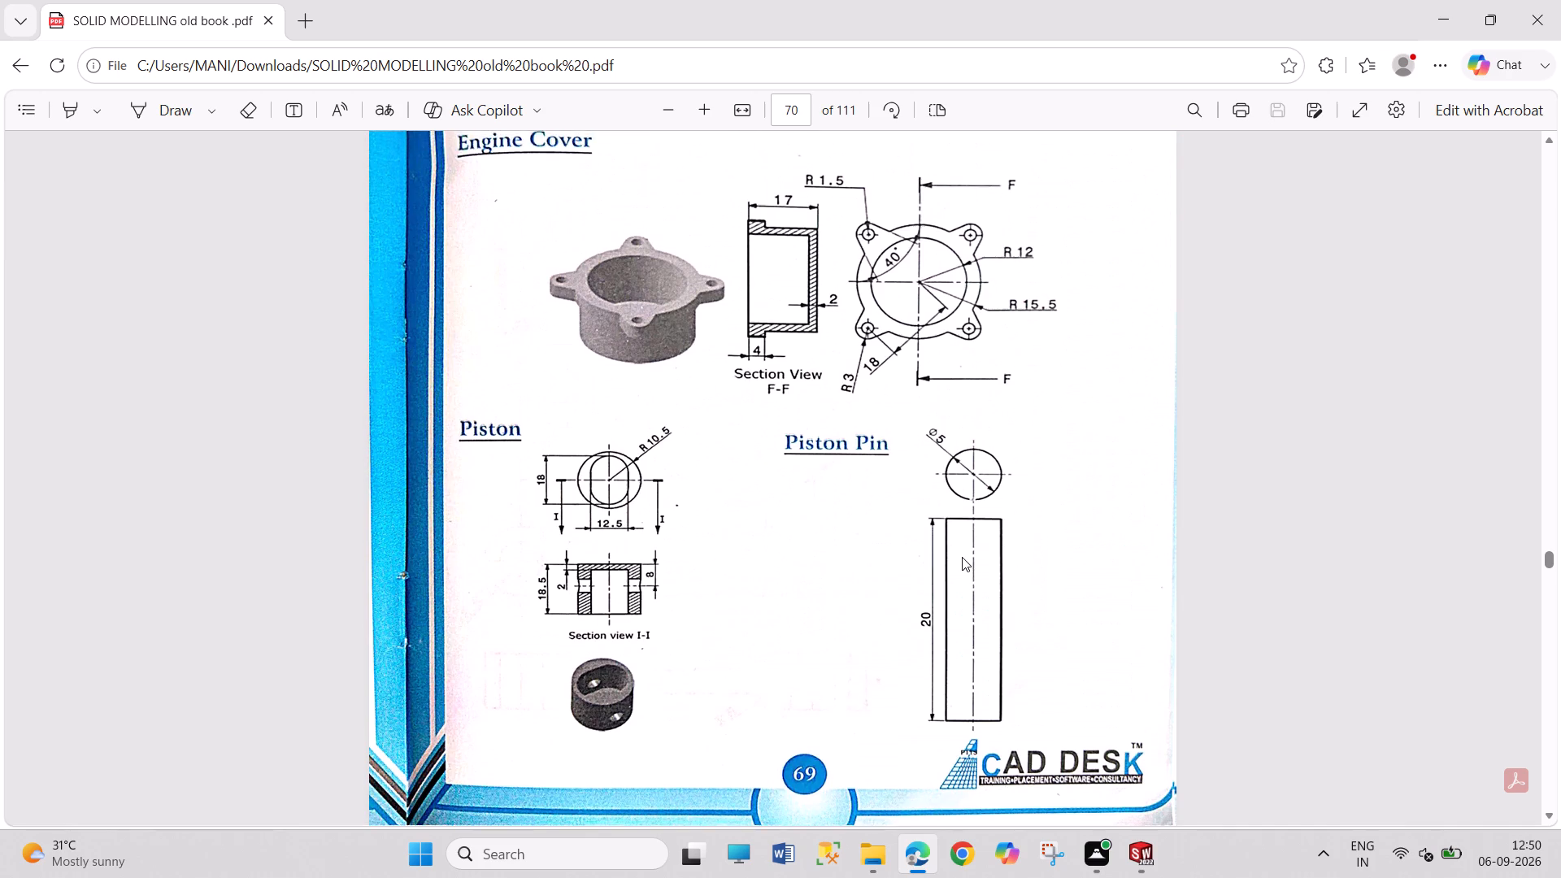
Examine the Project 1 Engine Block and Carburetor drawings and the finned plate's Top View.
{"action": "scroll", "coordinate": [962, 557], "scroll_direction": "up", "scroll_amount": 13}
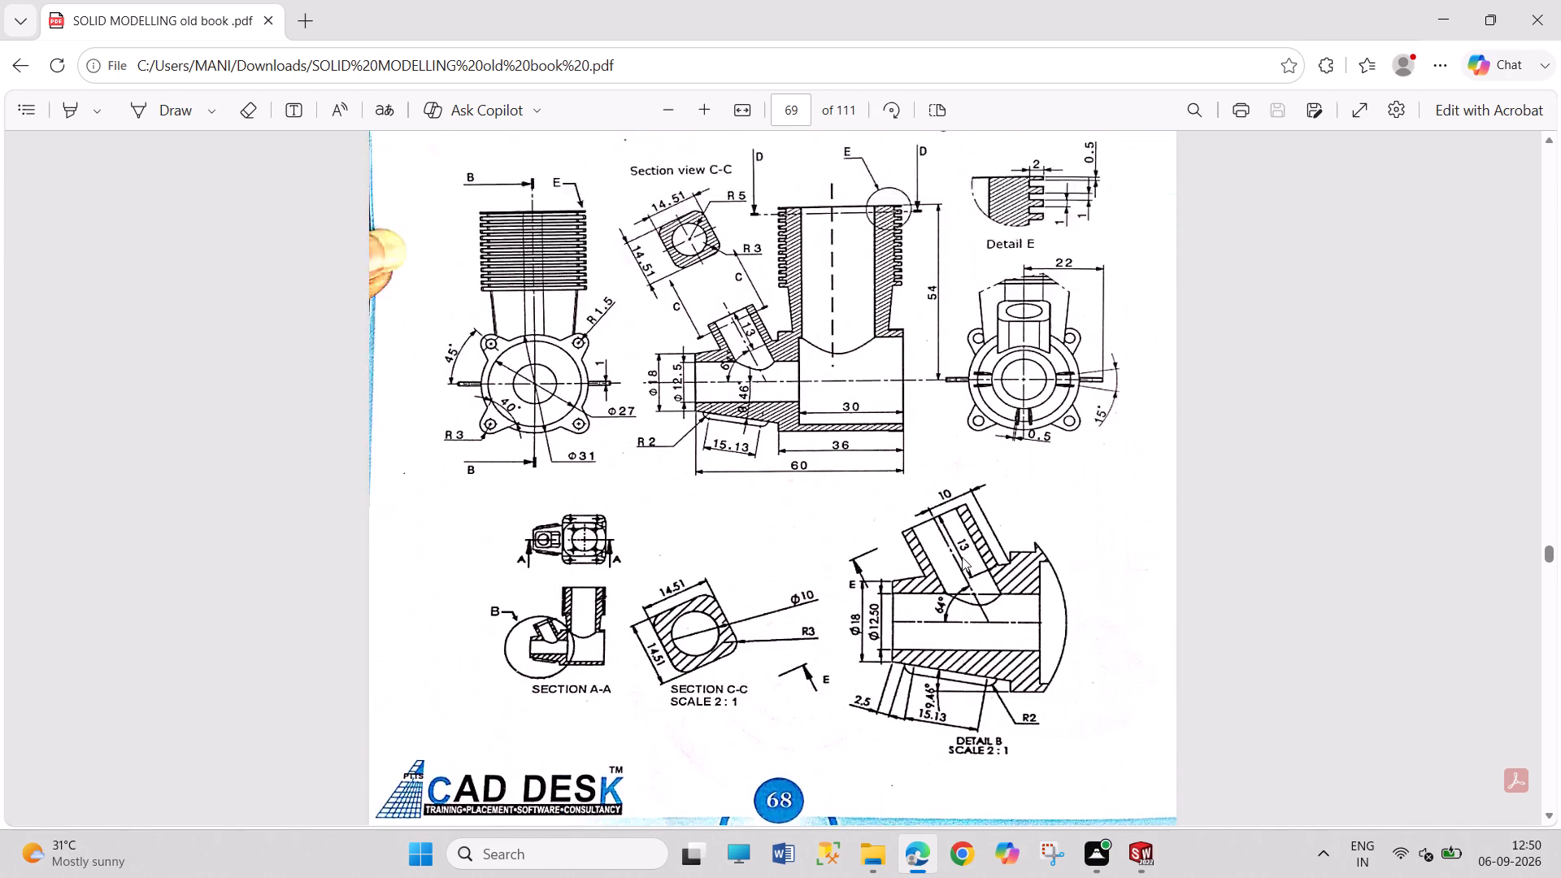
{"action": "scroll", "coordinate": [962, 557], "scroll_direction": "up", "scroll_amount": 1}
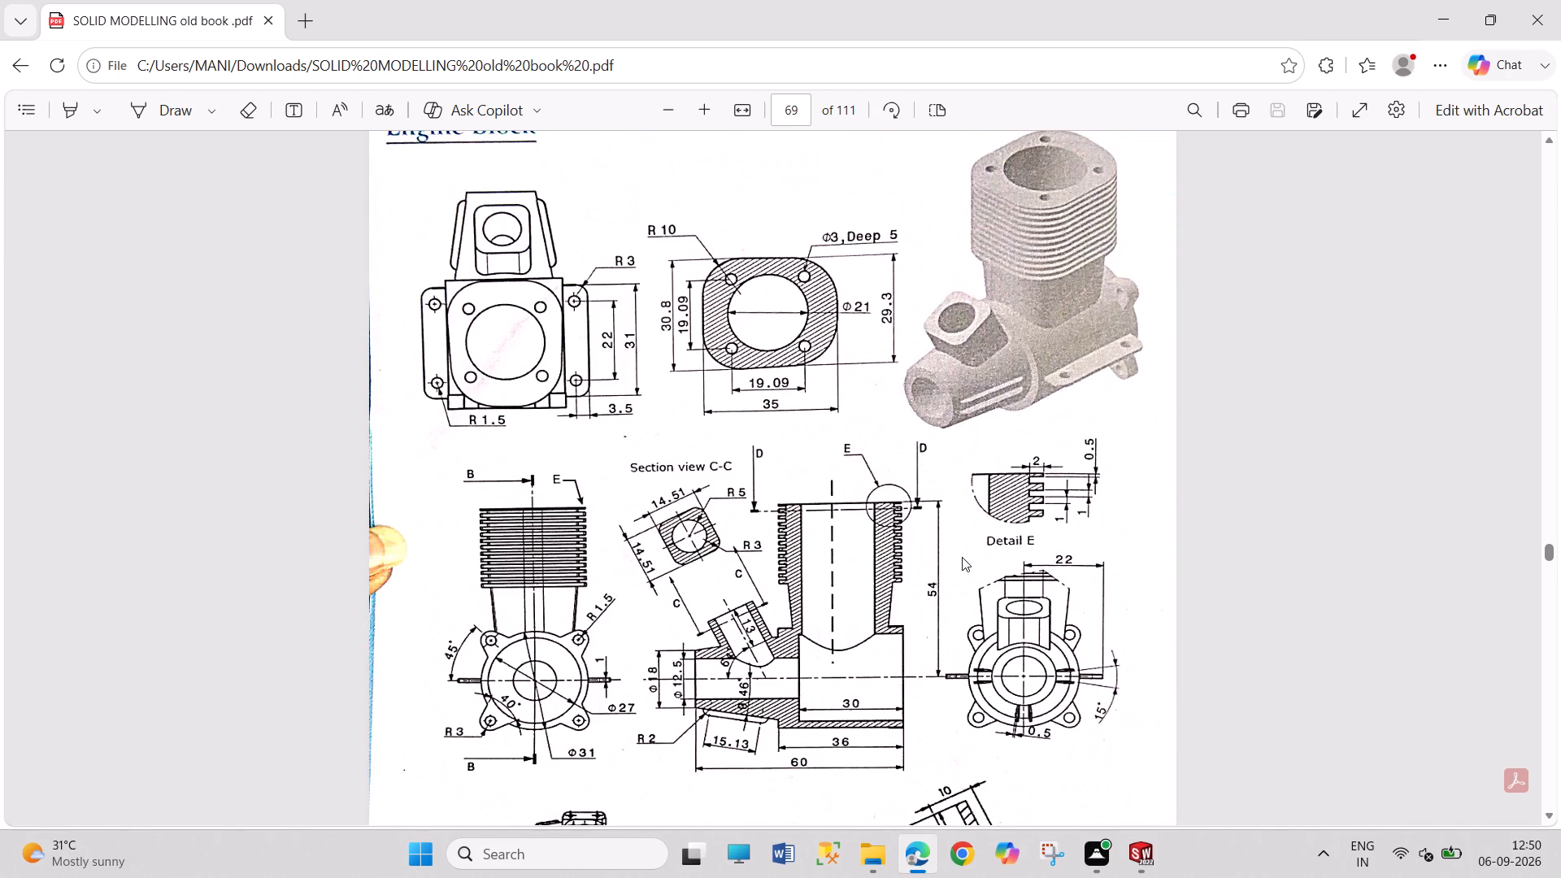
{"action": "scroll", "coordinate": [962, 557], "scroll_direction": "up", "scroll_amount": 12}
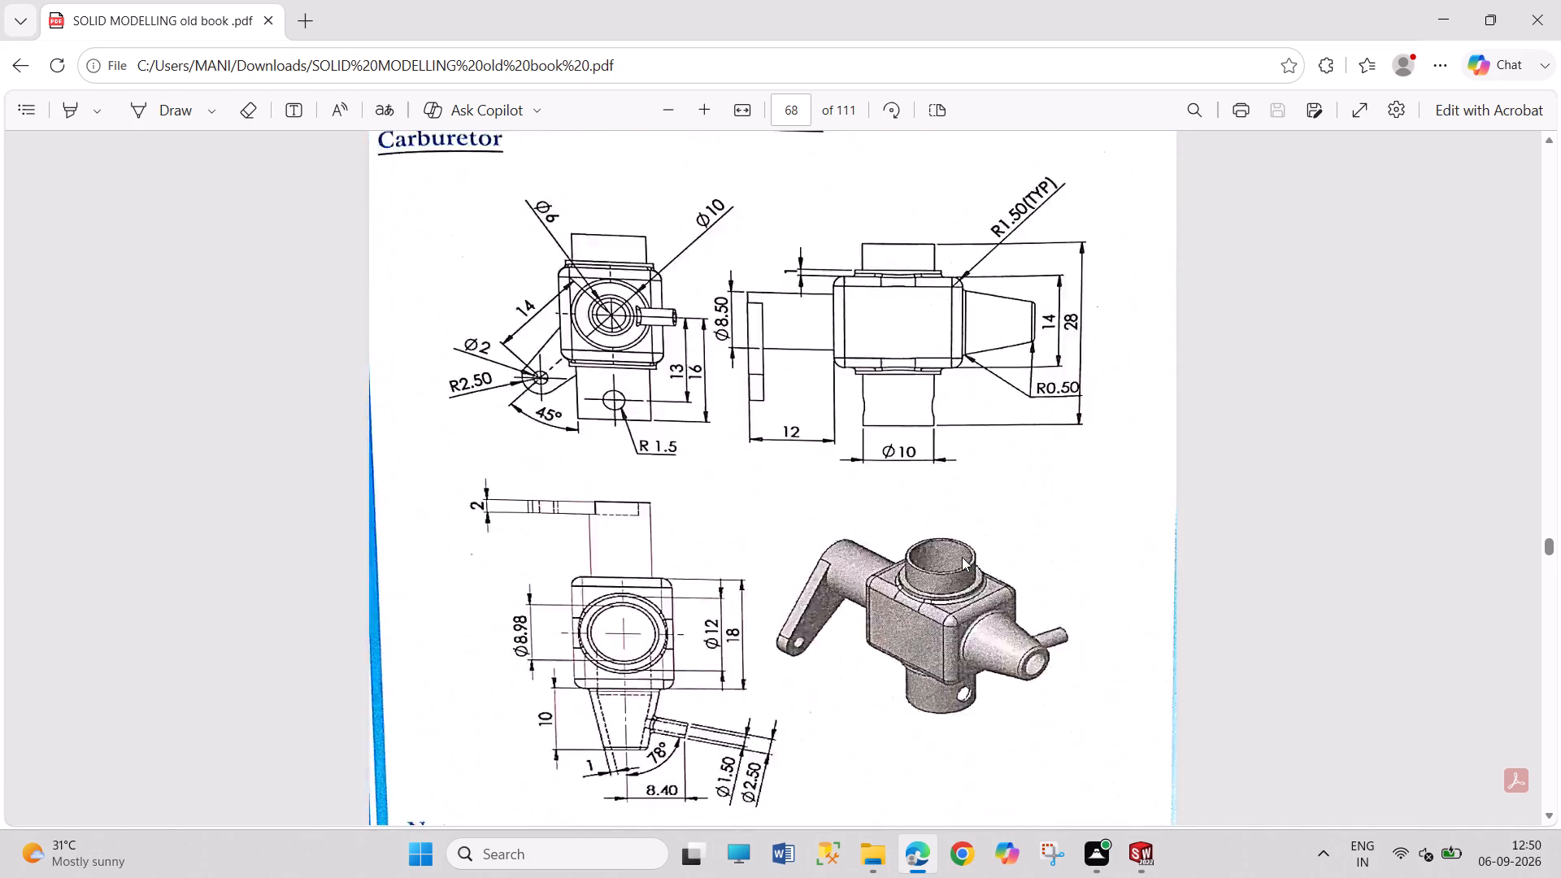
{"action": "scroll", "coordinate": [962, 557], "scroll_direction": "up", "scroll_amount": 9}
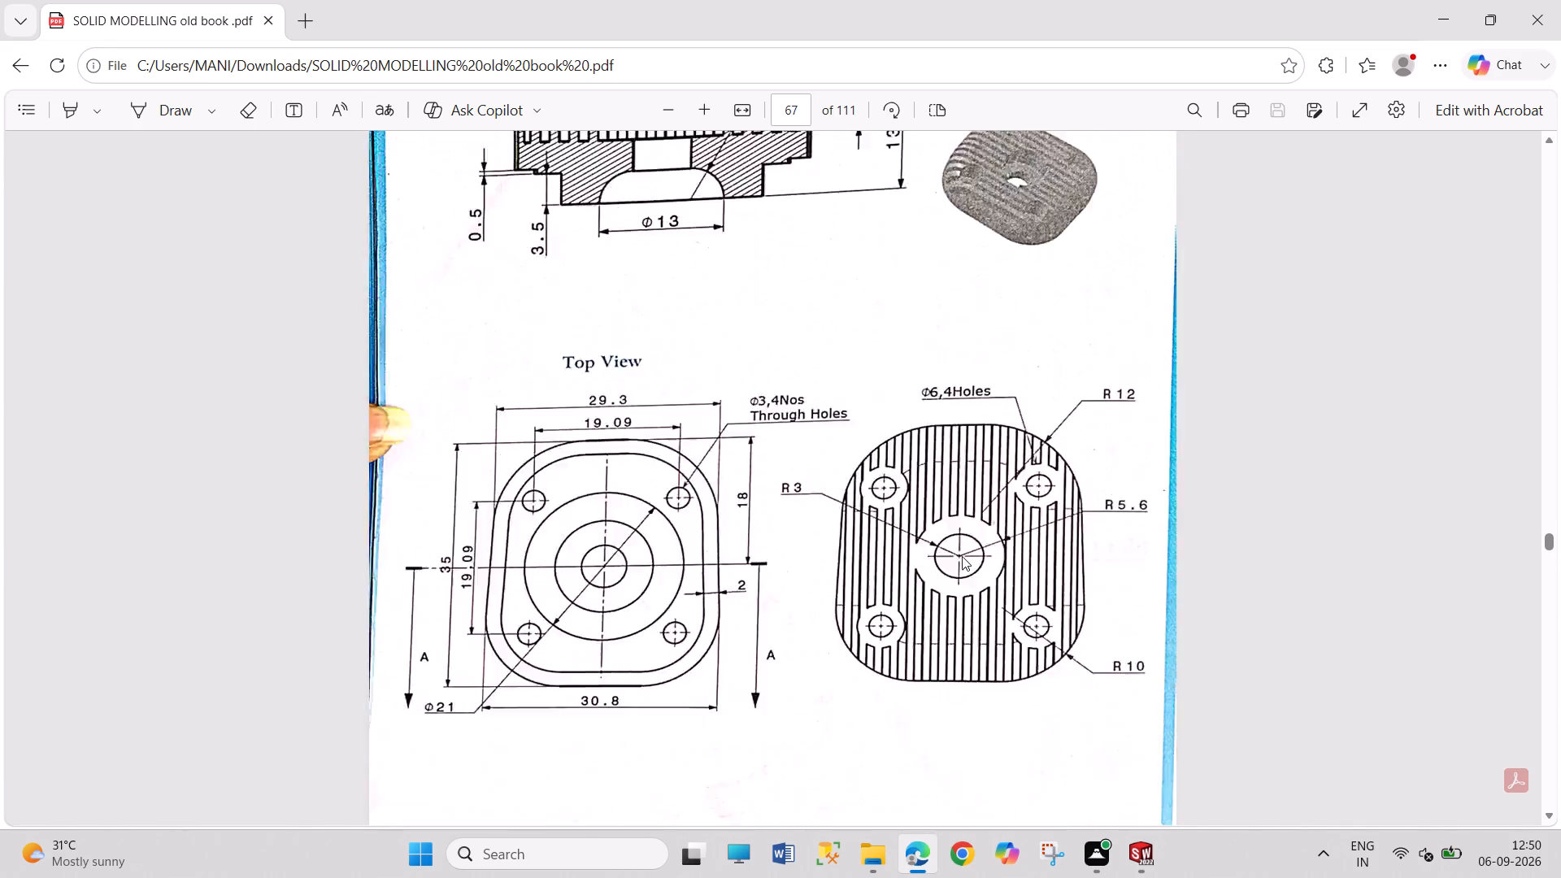
Examine the Project 1 Flange, Impeller and Impeller Housing drawings, including Section D-D and Detail E.
{"action": "scroll", "coordinate": [962, 556], "scroll_direction": "up", "scroll_amount": 10}
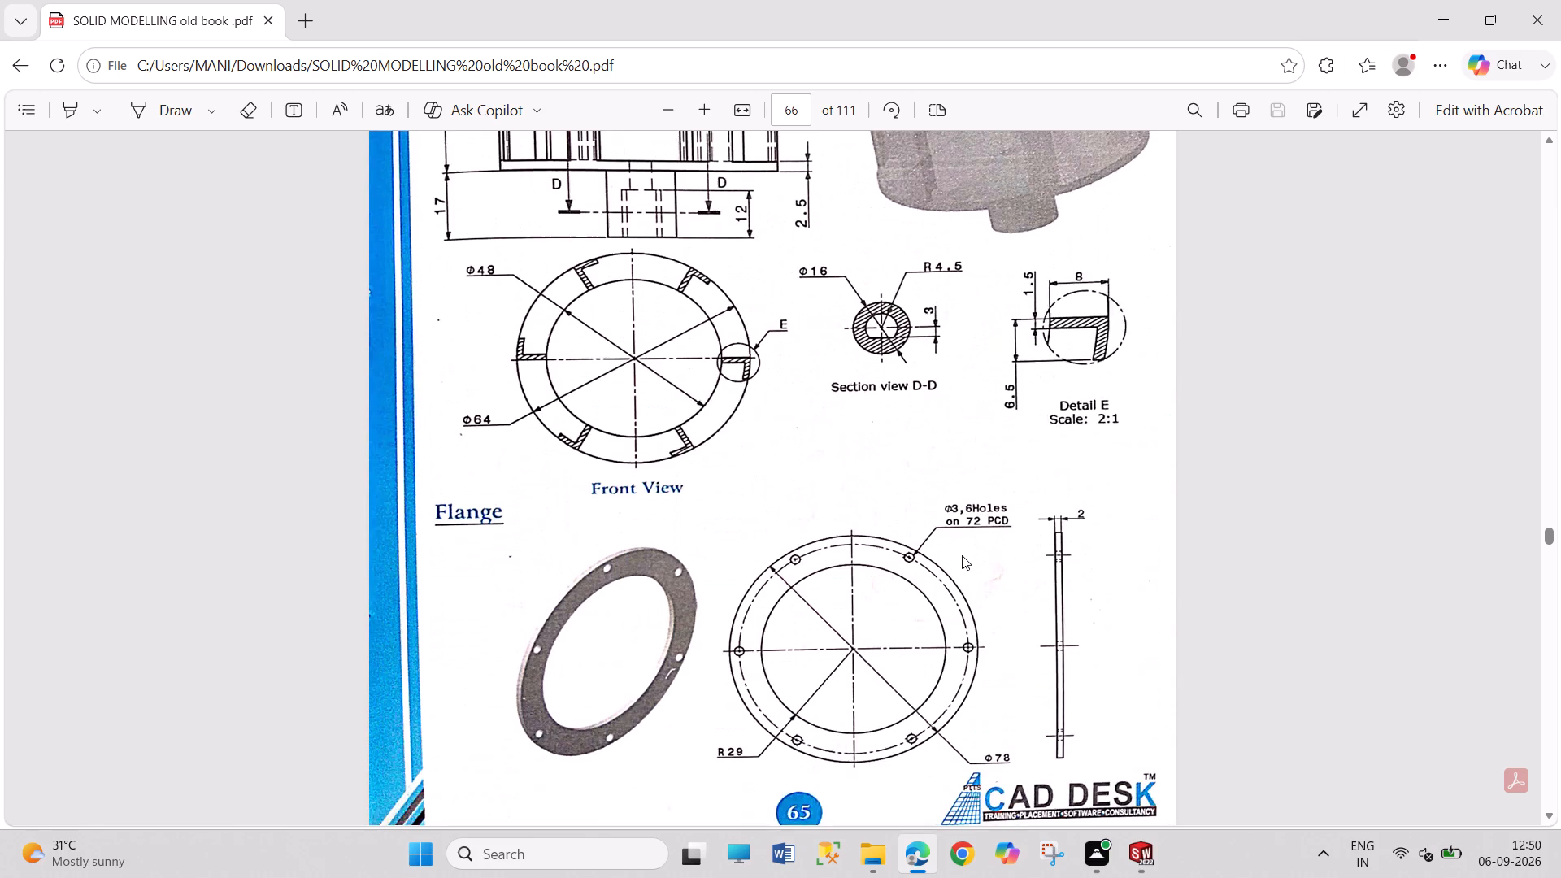
{"action": "scroll", "coordinate": [962, 555], "scroll_direction": "up", "scroll_amount": 6}
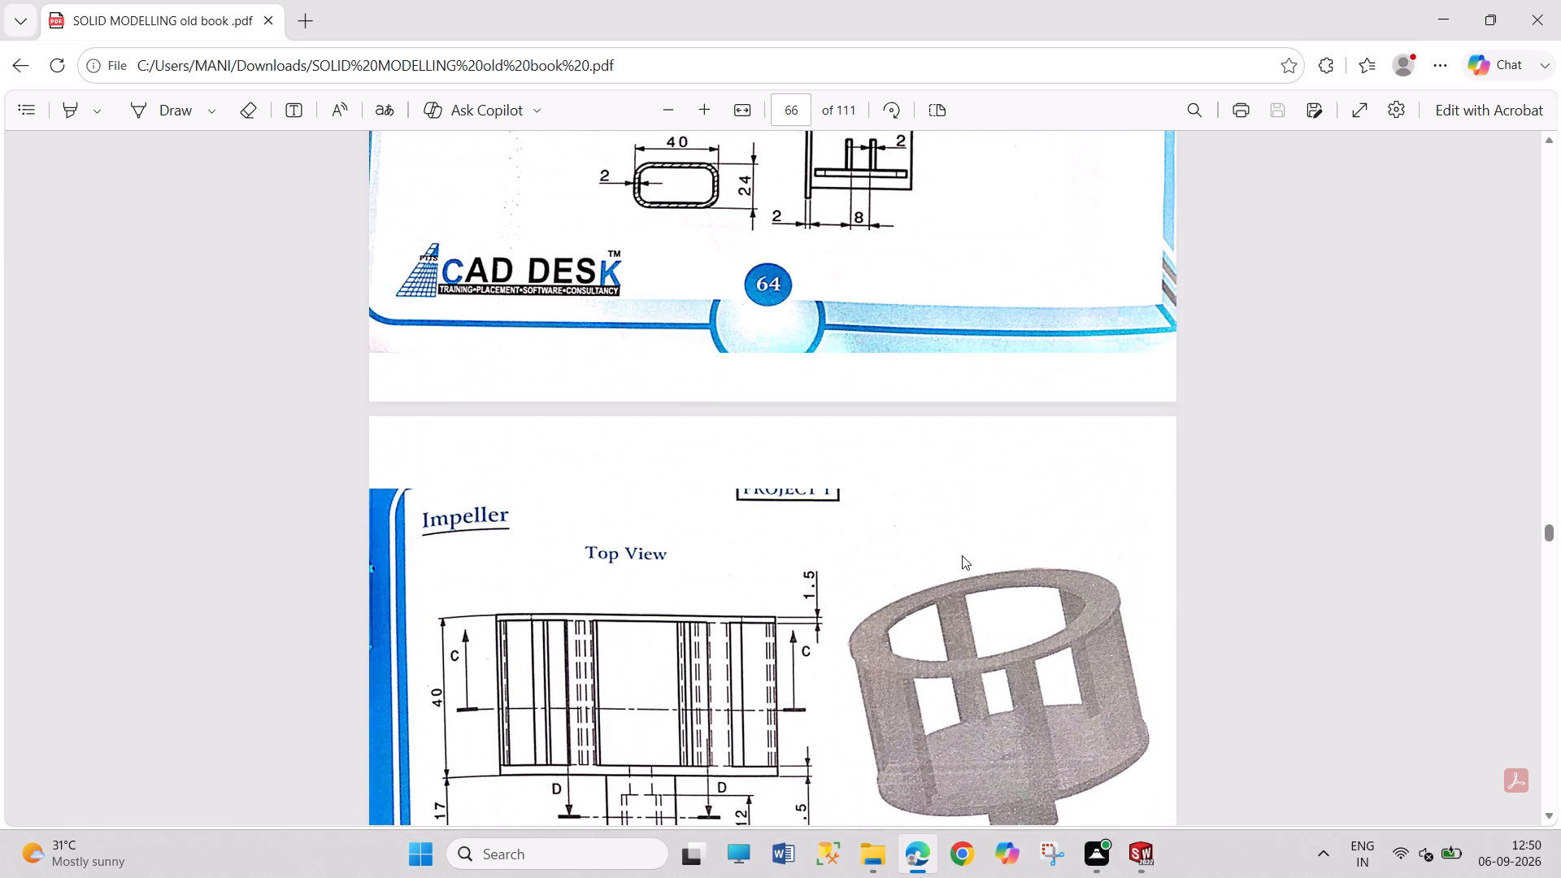
{"action": "scroll", "coordinate": [962, 555], "scroll_direction": "up", "scroll_amount": 1}
{"action": "scroll", "coordinate": [962, 559], "scroll_direction": "down", "scroll_amount": 3}
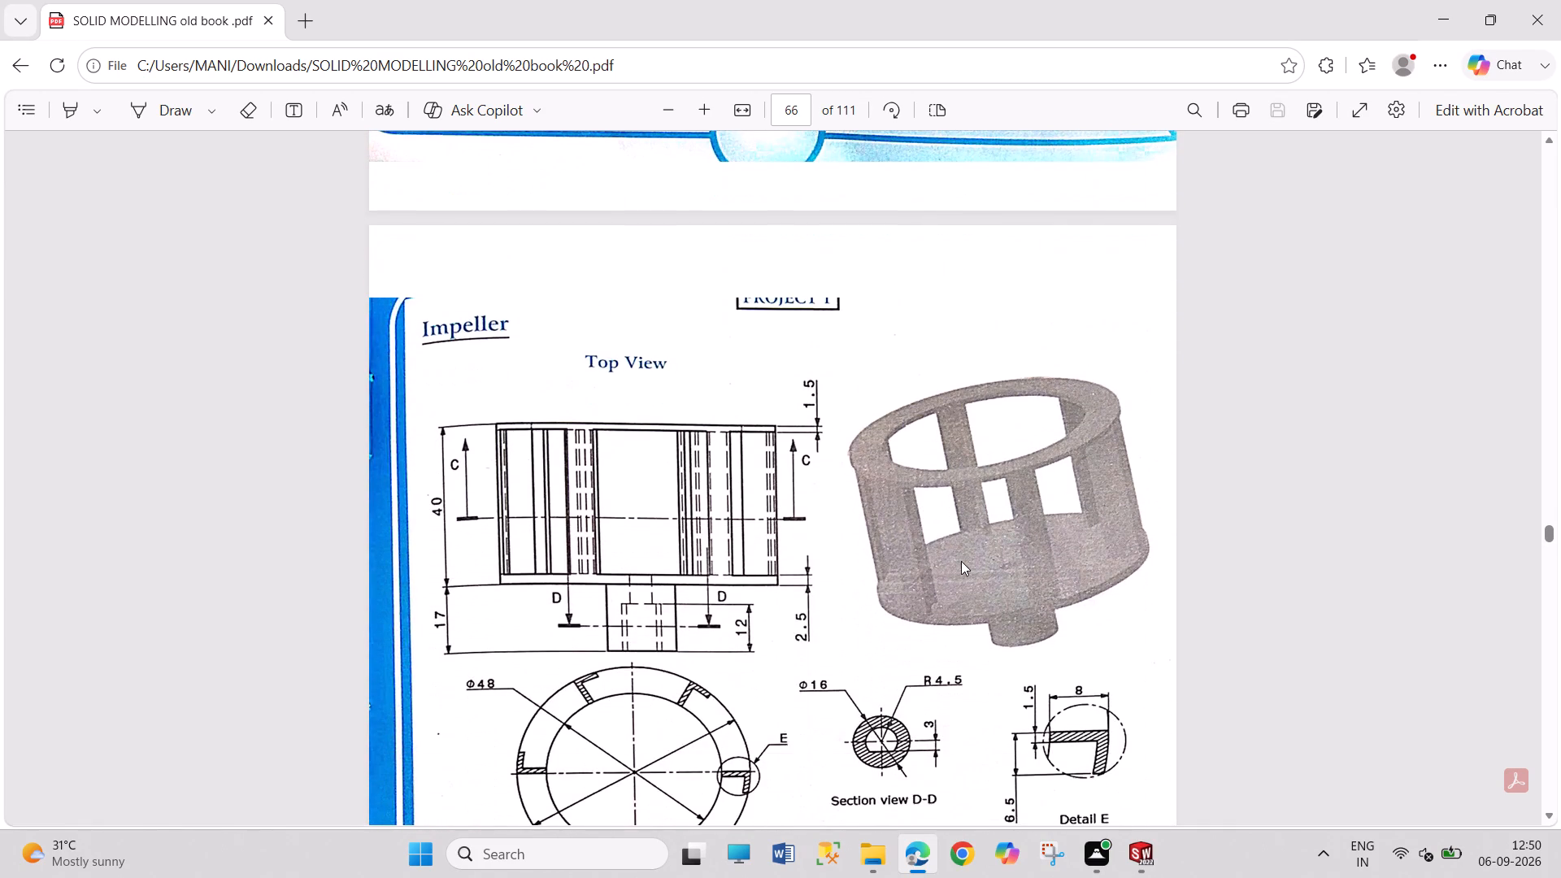
{"action": "scroll", "coordinate": [961, 561], "scroll_direction": "up", "scroll_amount": 14}
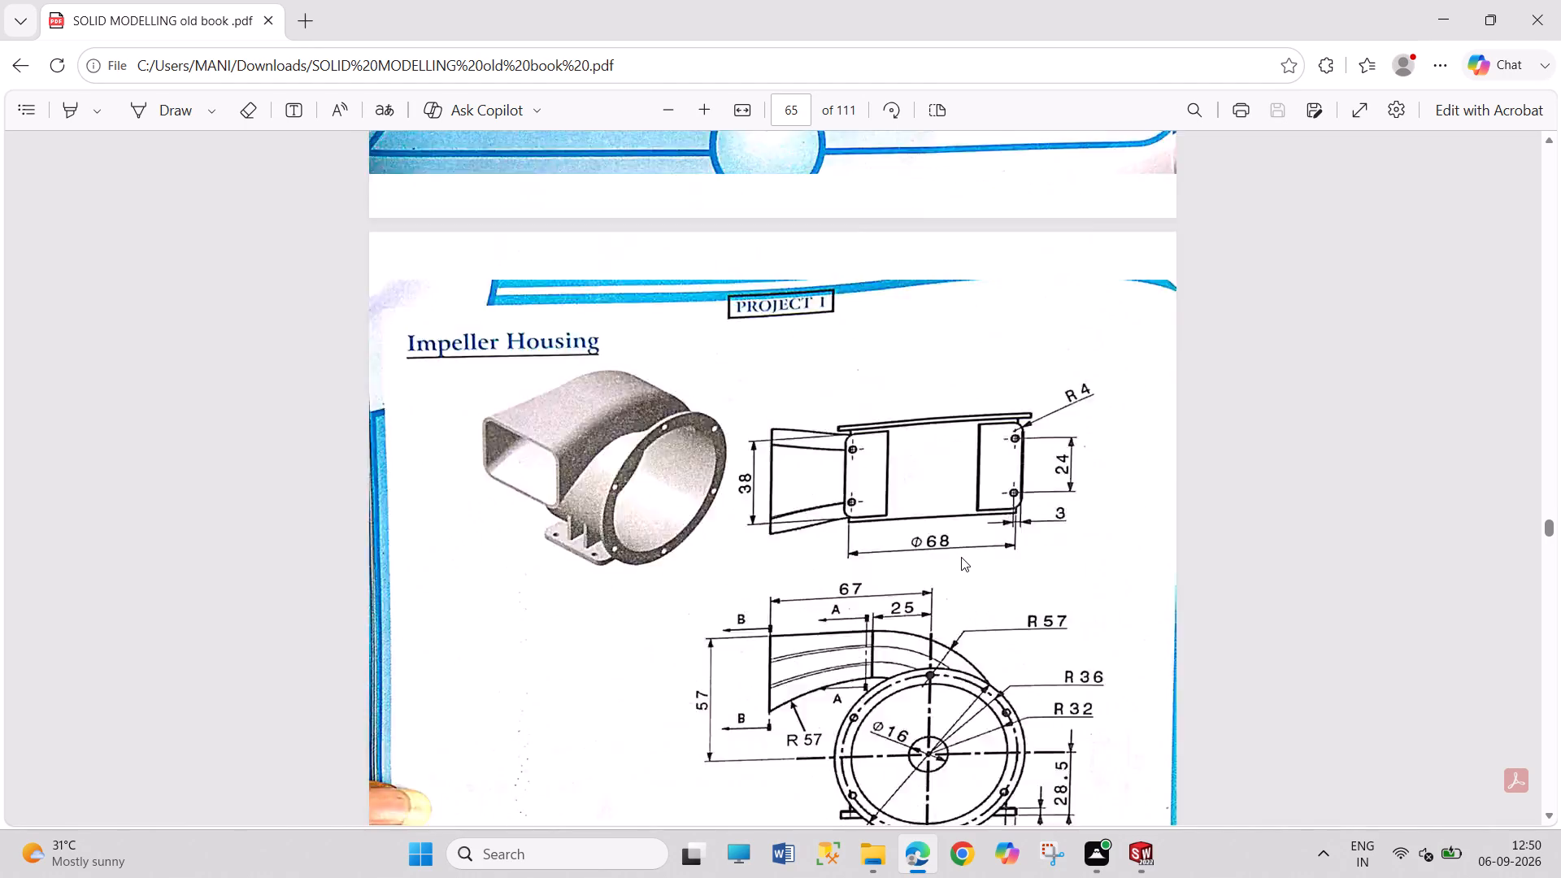
Look back through the Project 1 Frame drawing and the Engine Blower exploded view with its parts list, as far as the Engine Blower picture.
{"action": "scroll", "coordinate": [961, 557], "scroll_direction": "up", "scroll_amount": 12}
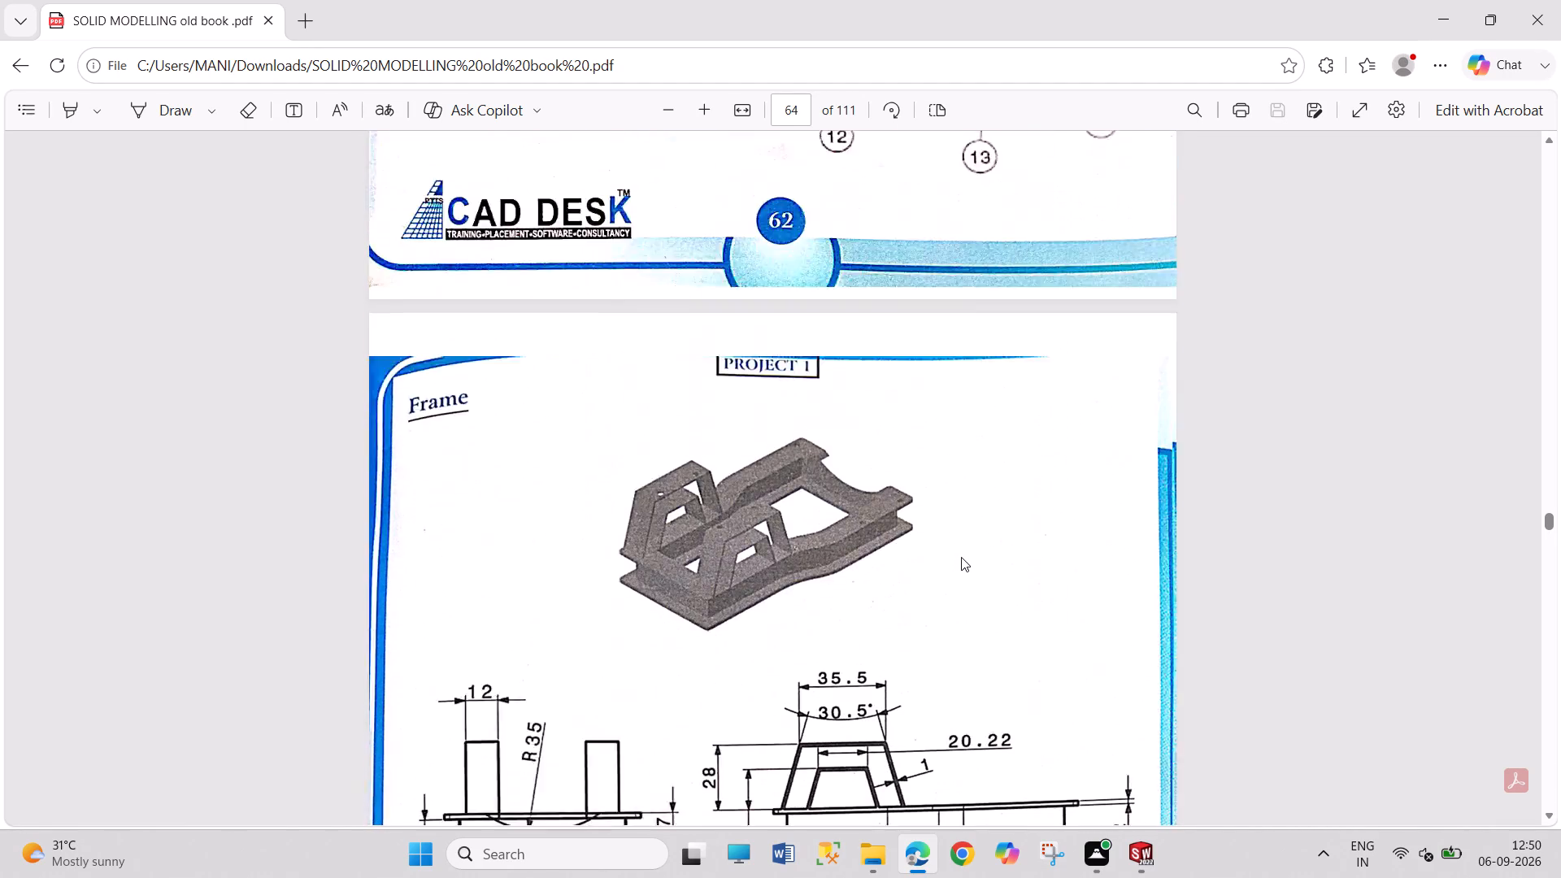
{"action": "scroll", "coordinate": [961, 557], "scroll_direction": "up", "scroll_amount": 11}
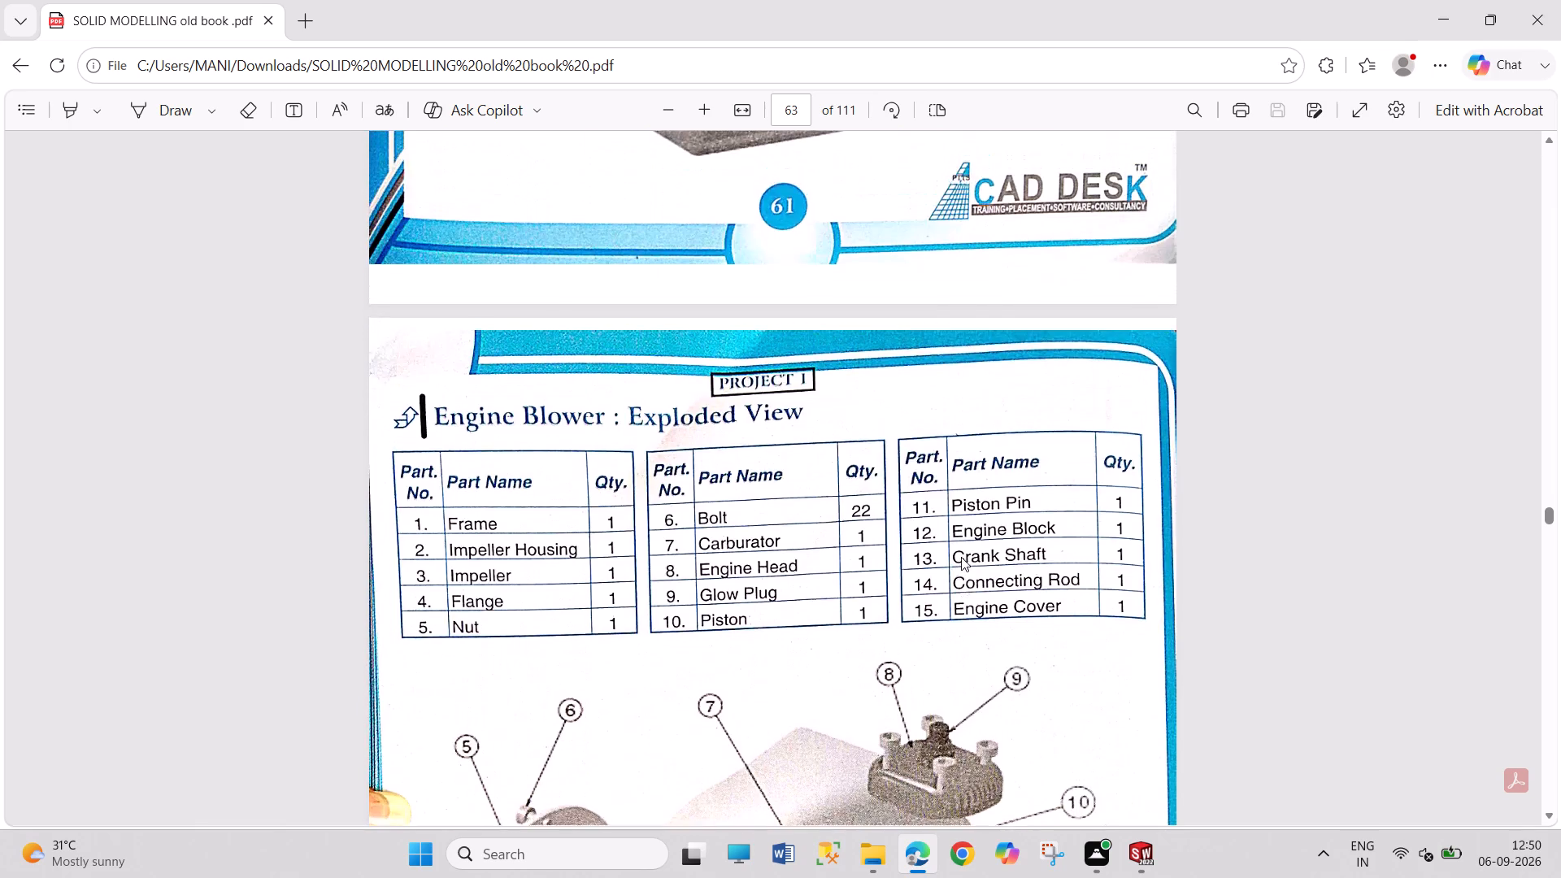
{"action": "scroll", "coordinate": [961, 557], "scroll_direction": "up", "scroll_amount": 11}
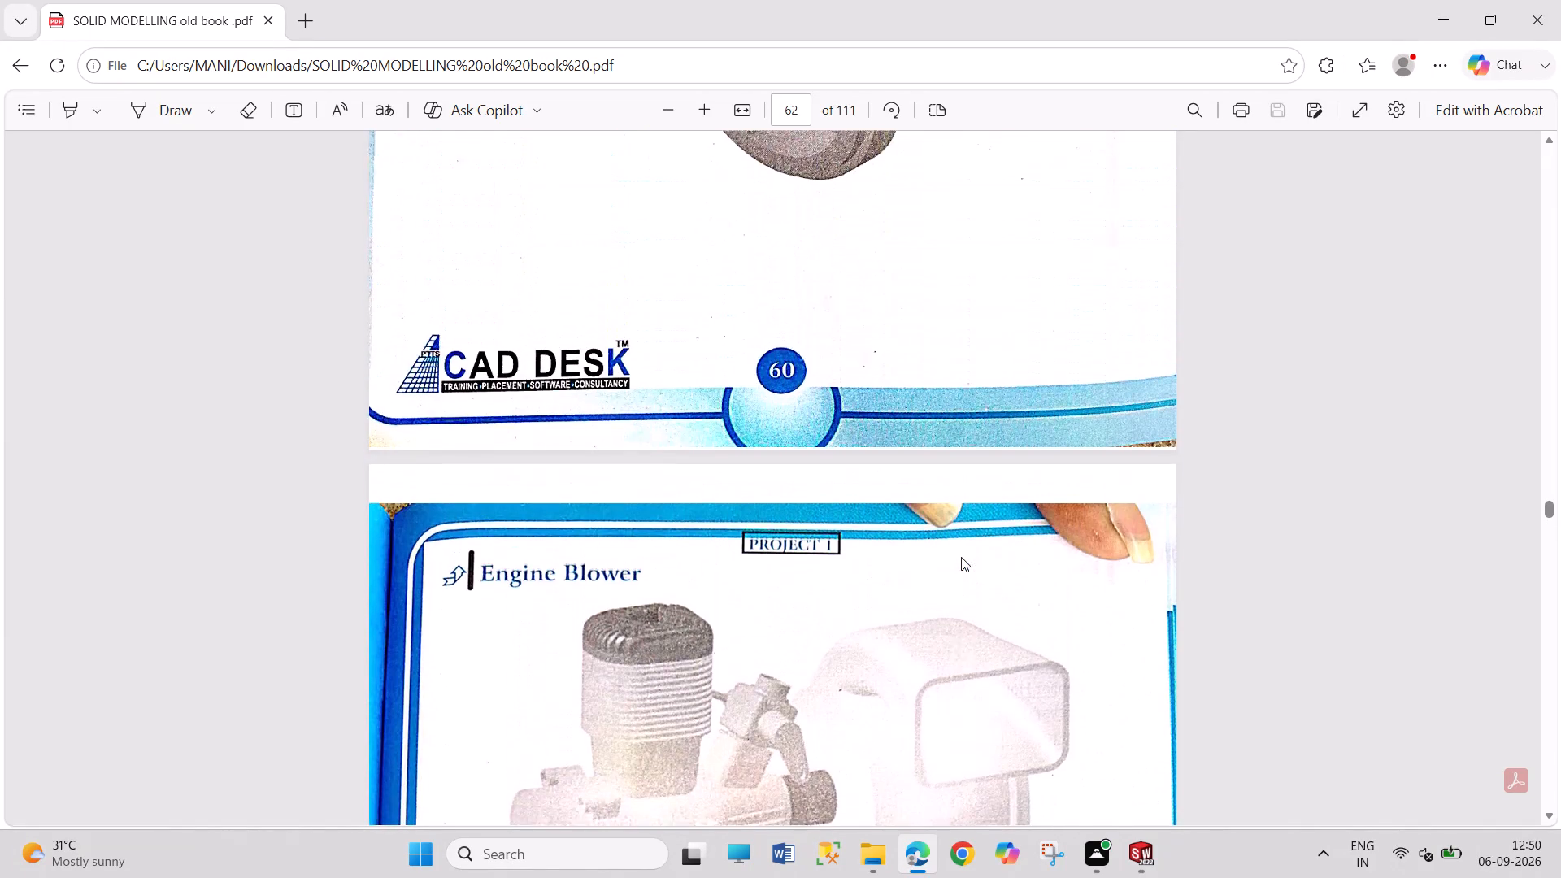